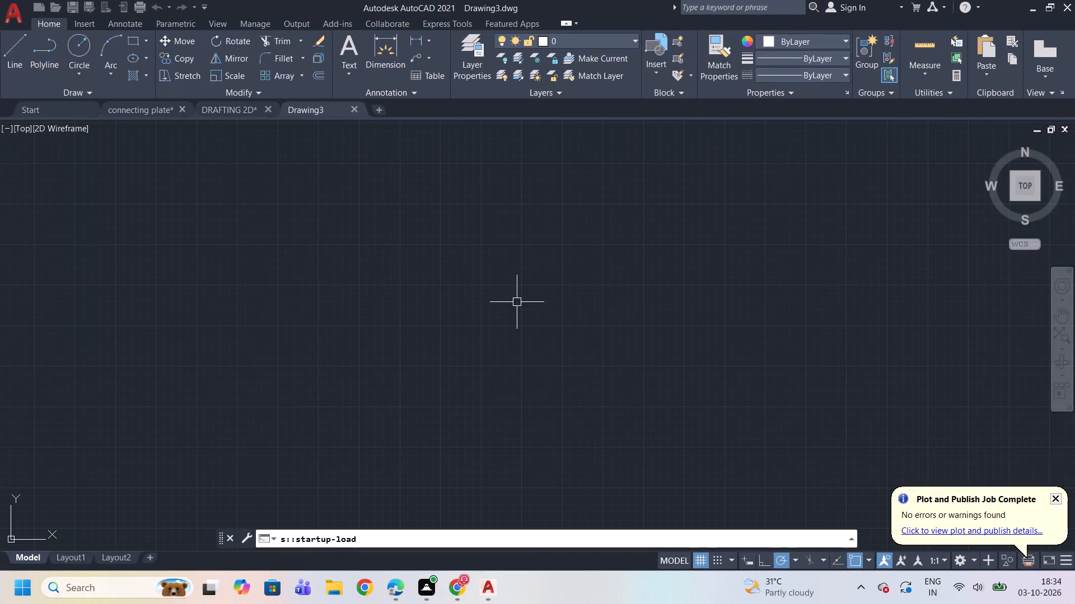
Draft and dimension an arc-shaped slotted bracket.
Dismiss the Plot and Publish Job Complete notification.
{"action": "scroll", "coordinate": [577, 318], "scroll_direction": "down", "scroll_amount": 1}
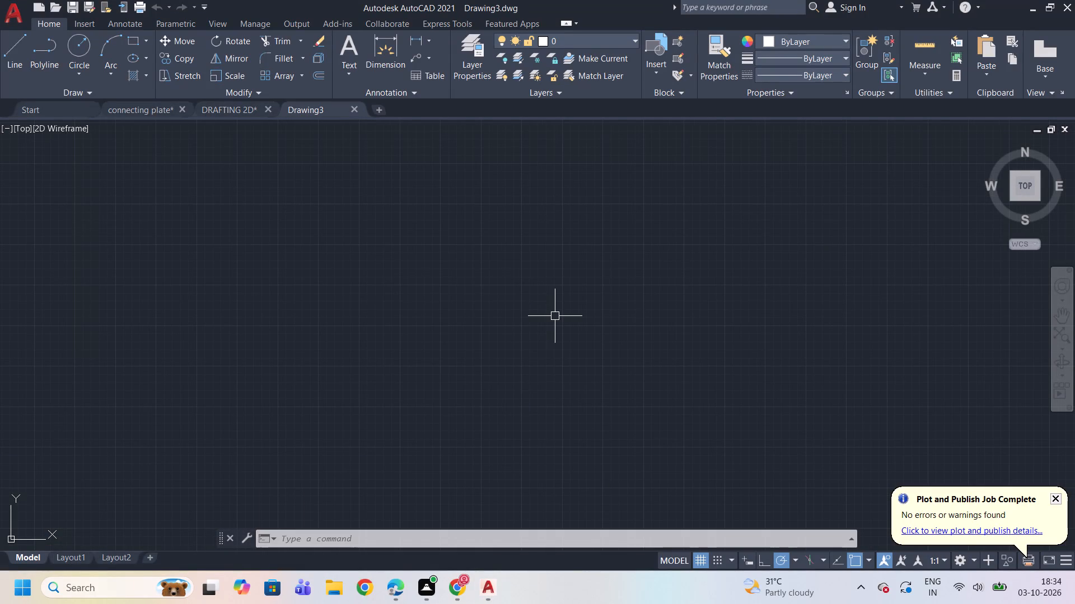
{"action": "left_click", "coordinate": [1058, 499]}
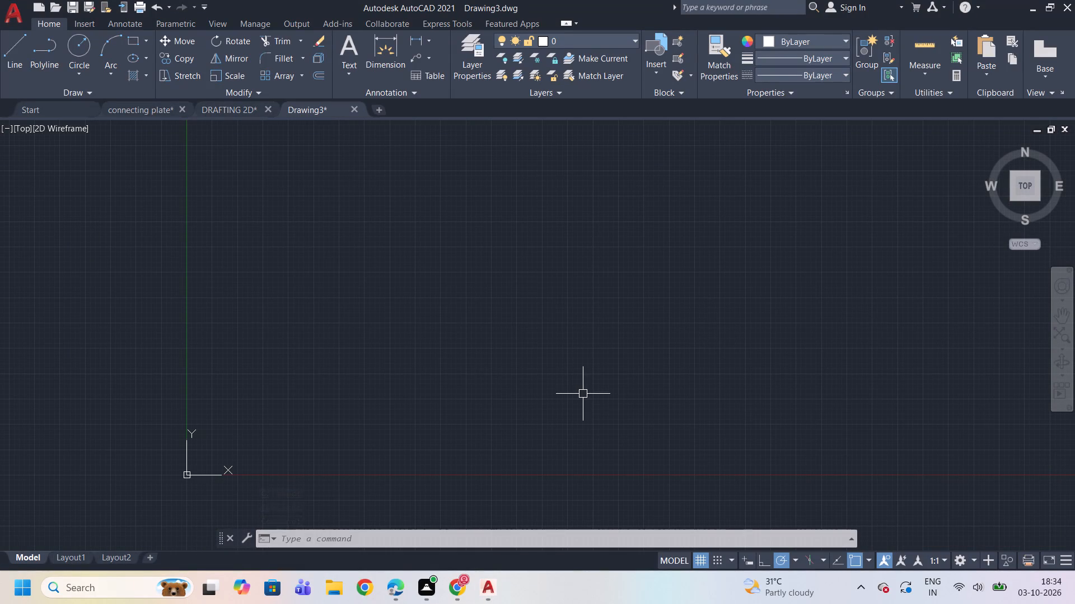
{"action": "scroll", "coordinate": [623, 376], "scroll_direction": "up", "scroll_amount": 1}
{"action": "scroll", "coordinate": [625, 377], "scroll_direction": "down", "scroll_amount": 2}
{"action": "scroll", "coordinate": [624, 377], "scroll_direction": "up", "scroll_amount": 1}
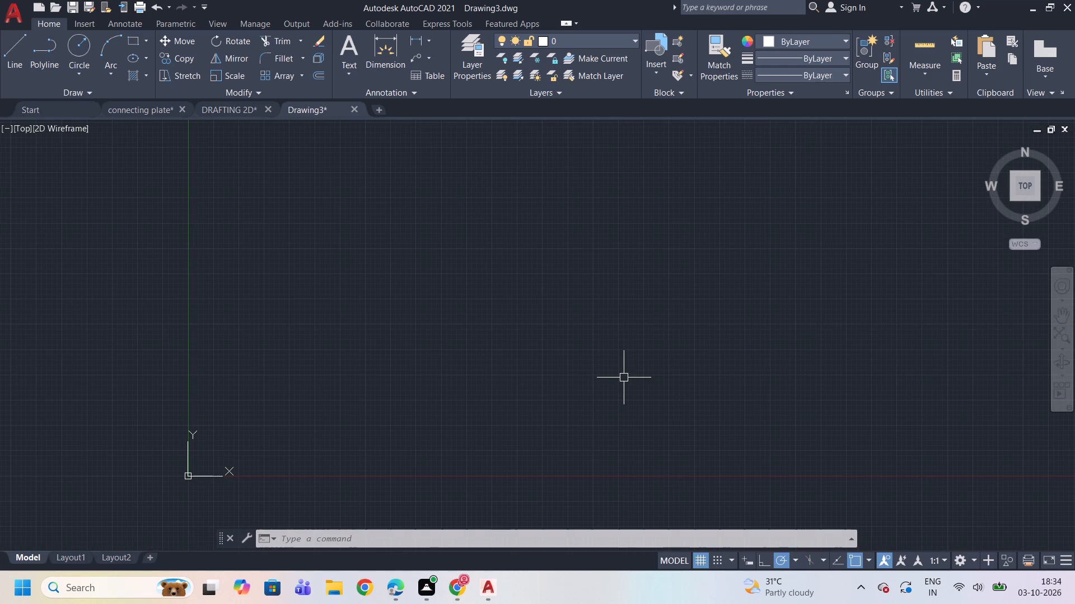
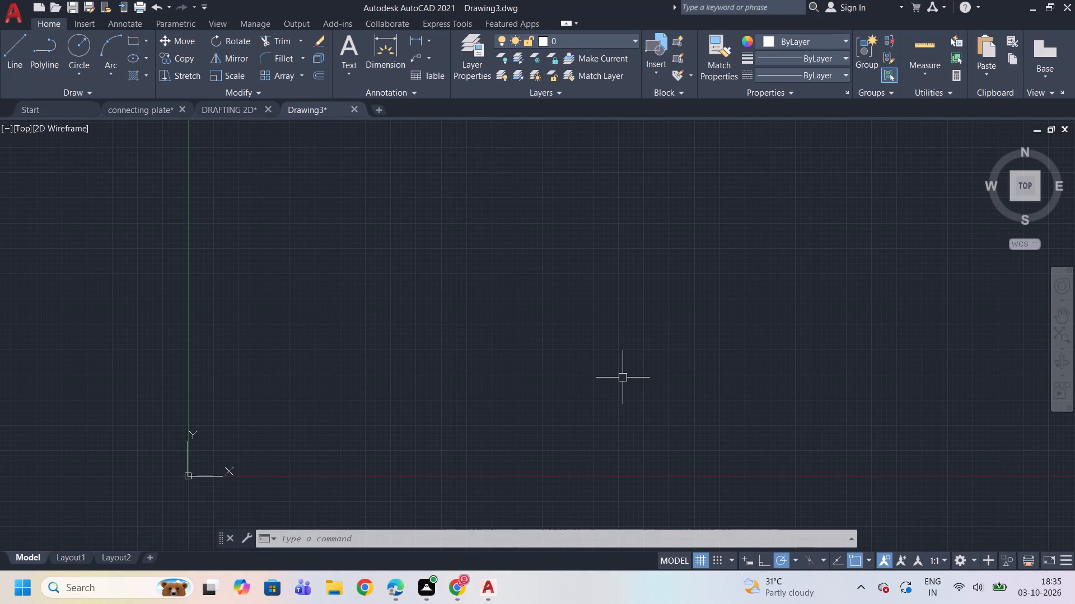
Turn on command-history logging for the drawing with LOGFILEON.
{"action": "type", "text": "LOH"}
{"action": "key", "text": "BackSpace"}
{"action": "key", "text": "g"}
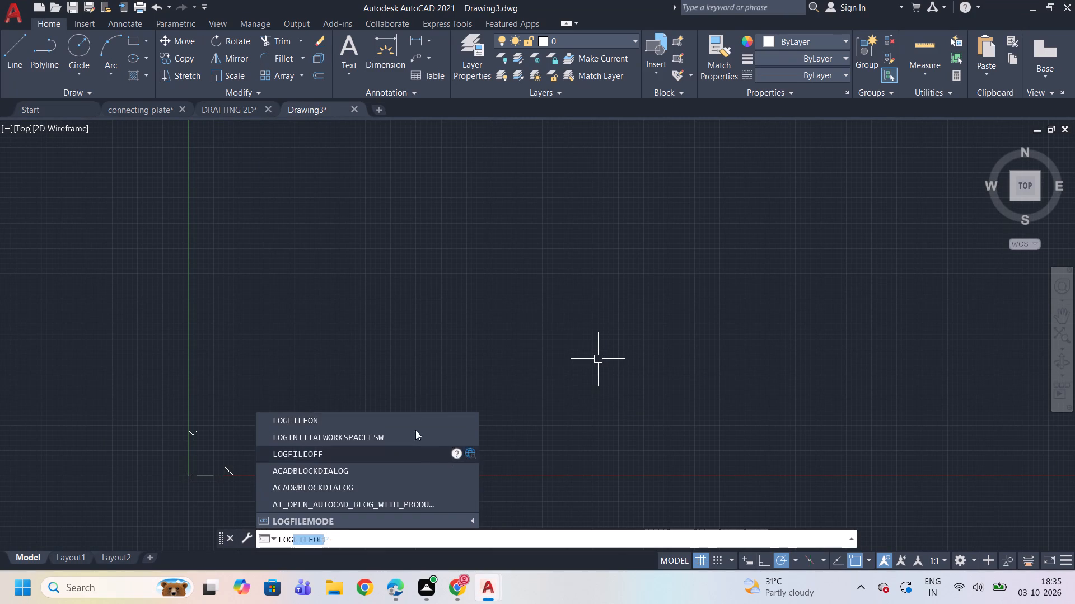
{"action": "left_click", "coordinate": [342, 427]}
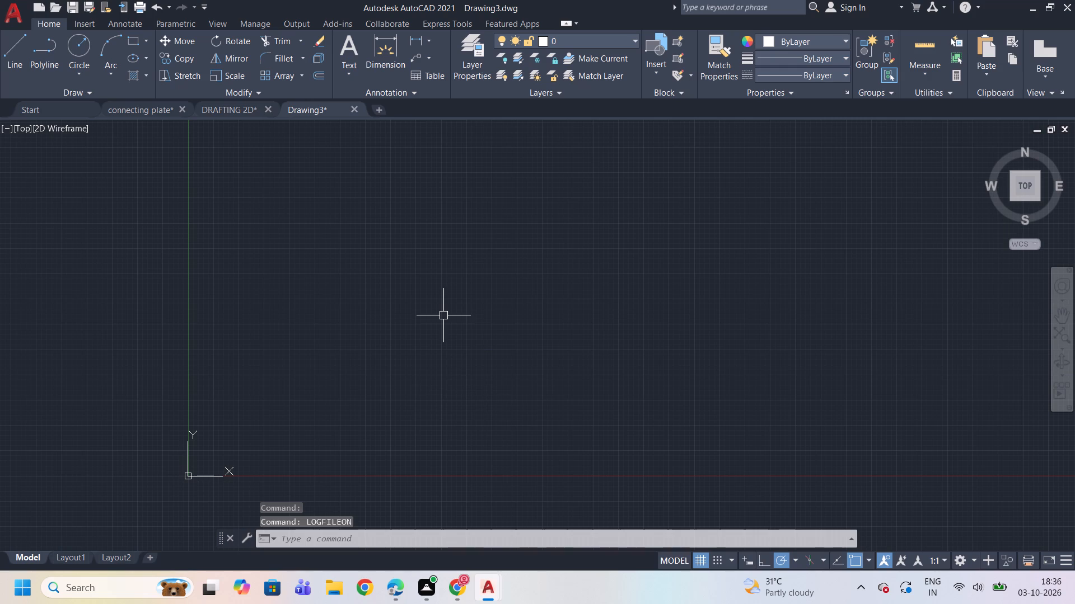
Draw a circle of diameter 54 in the empty drawing area.
{"action": "key", "text": "c"}
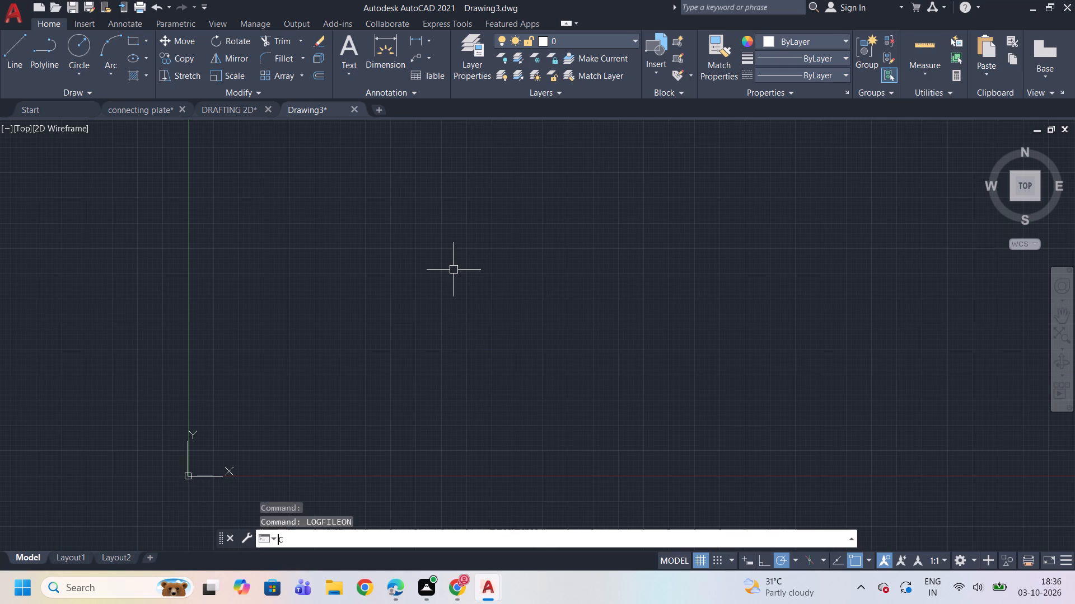
{"action": "key", "text": "Return"}
{"action": "left_click", "coordinate": [462, 241]}
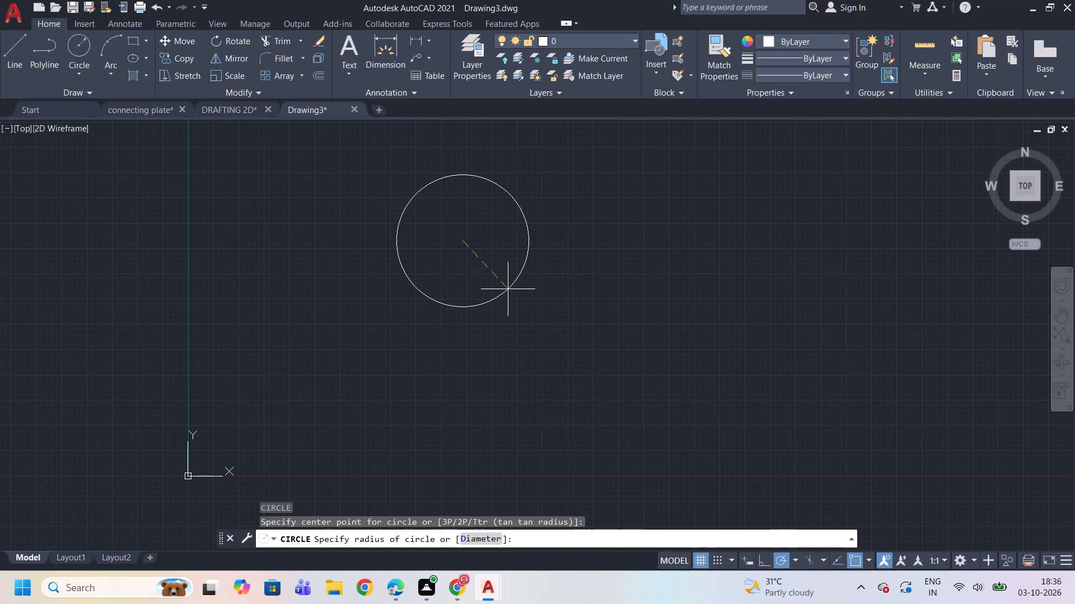
{"action": "left_click", "coordinate": [473, 536]}
{"action": "type", "text": "54"}
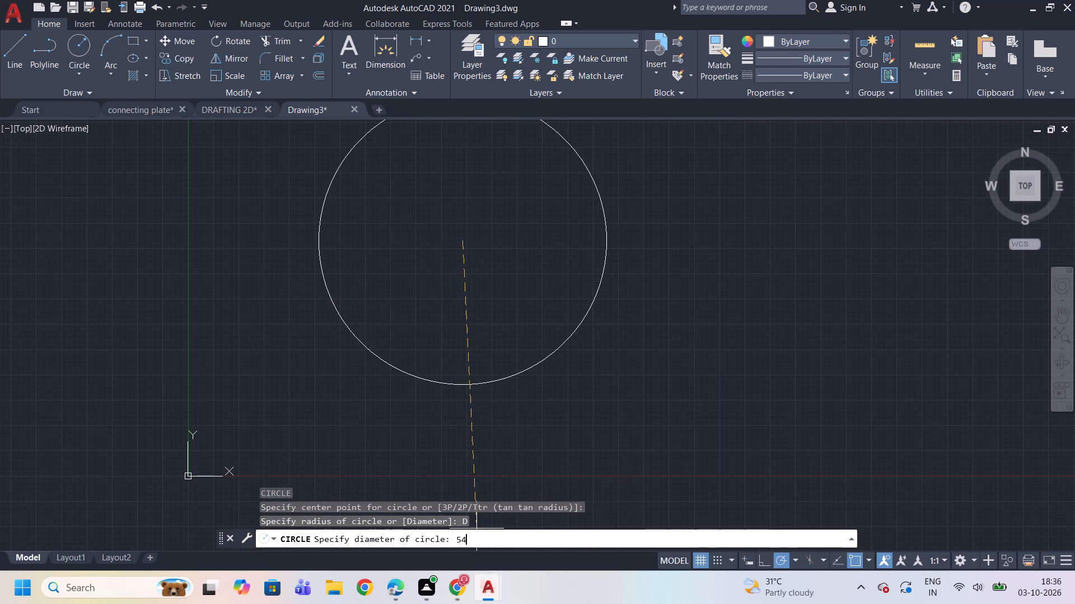
{"action": "key", "text": "Return"}
Draw a circle of radius 37 concentric with the 54-diameter circle.
{"action": "scroll", "coordinate": [440, 226], "scroll_direction": "up", "scroll_amount": 5}
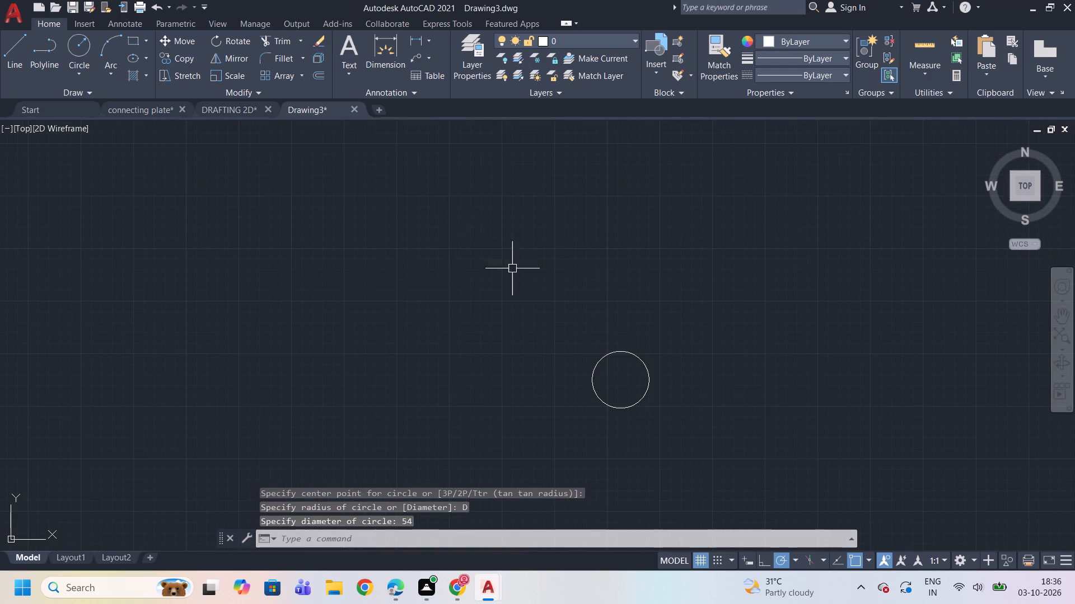
{"action": "scroll", "coordinate": [633, 365], "scroll_direction": "up", "scroll_amount": 1}
{"action": "scroll", "coordinate": [628, 342], "scroll_direction": "down", "scroll_amount": 2}
{"action": "scroll", "coordinate": [651, 379], "scroll_direction": "up", "scroll_amount": 4}
{"action": "scroll", "coordinate": [649, 373], "scroll_direction": "down", "scroll_amount": 1}
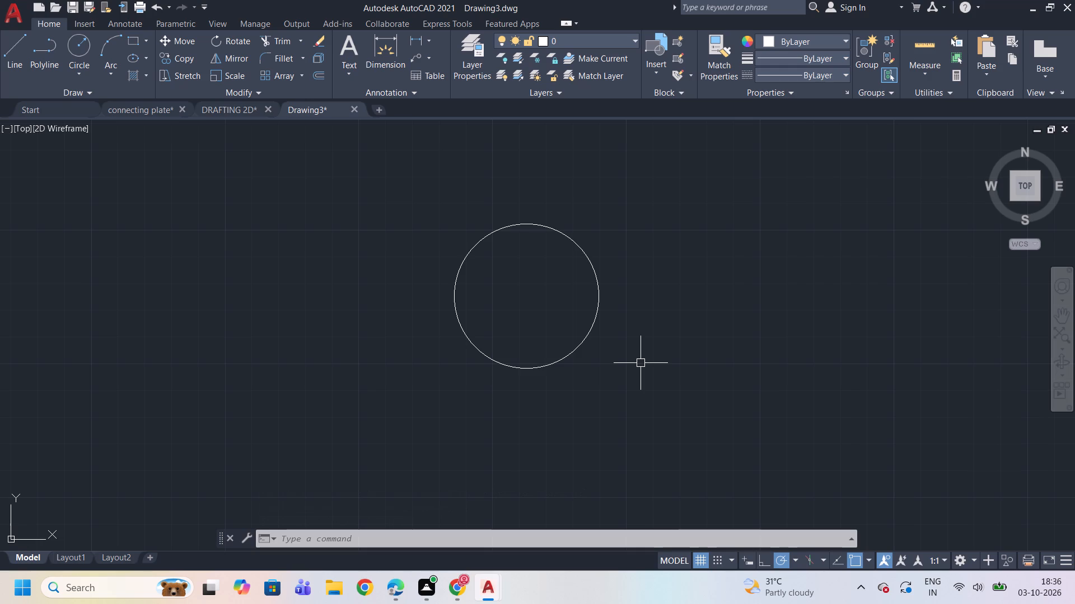
{"action": "key", "text": "c"}
{"action": "key", "text": "Return"}
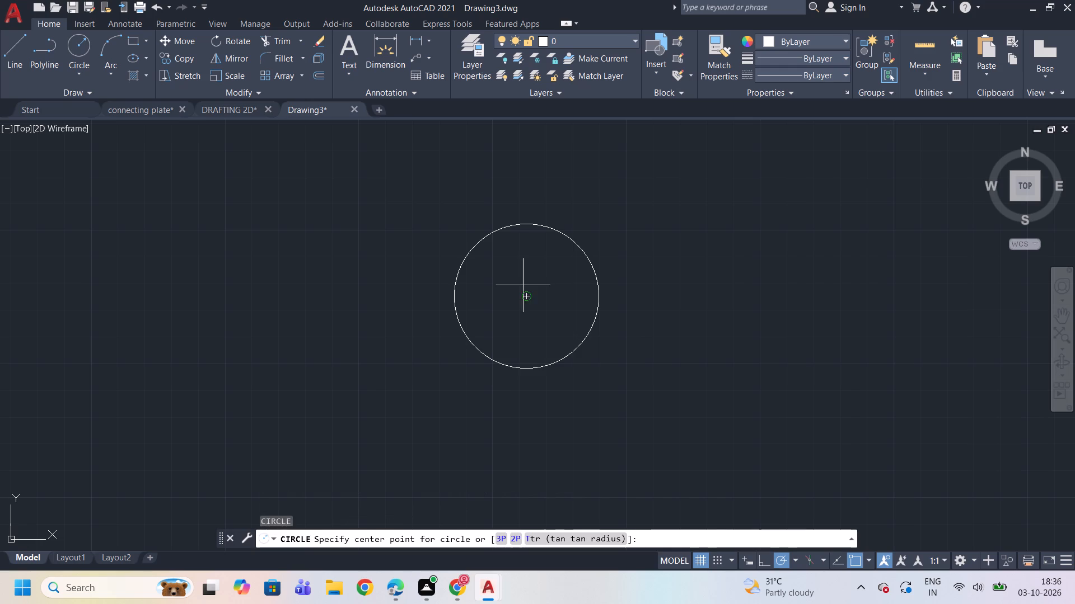
{"action": "left_click", "coordinate": [529, 299]}
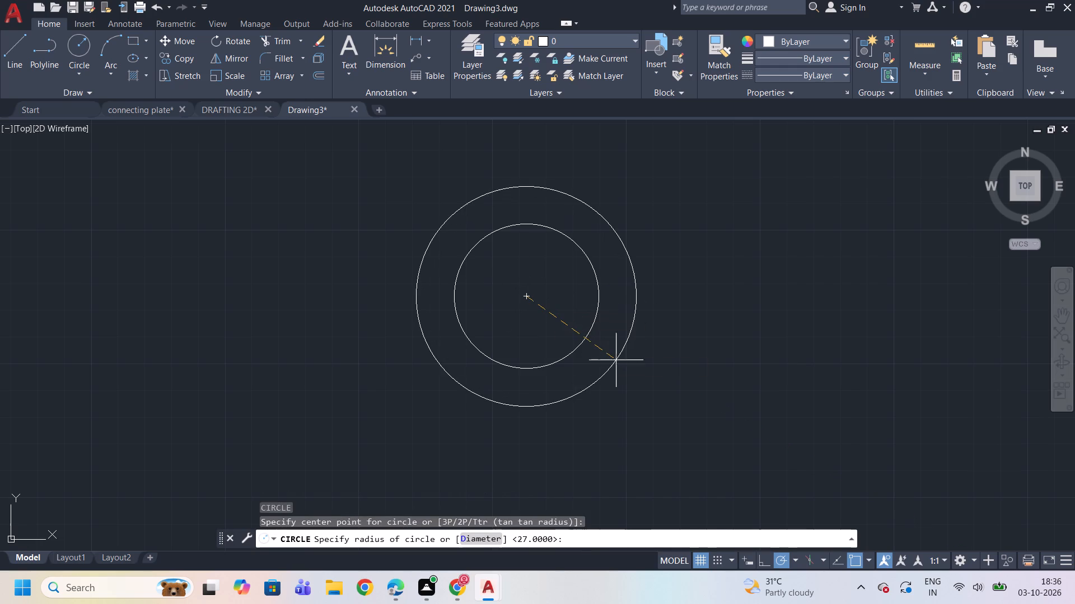
{"action": "type", "text": "37"}
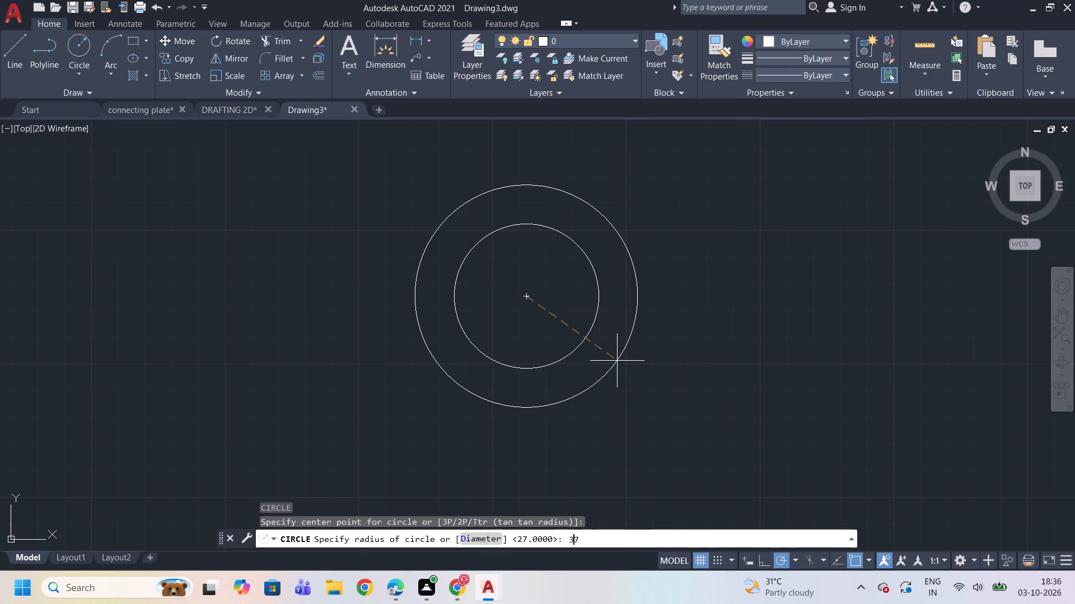
{"action": "key", "text": "Return"}
Draw a third concentric circle of diameter 94 around the other two.
{"action": "key", "text": "c"}
{"action": "key", "text": "Return"}
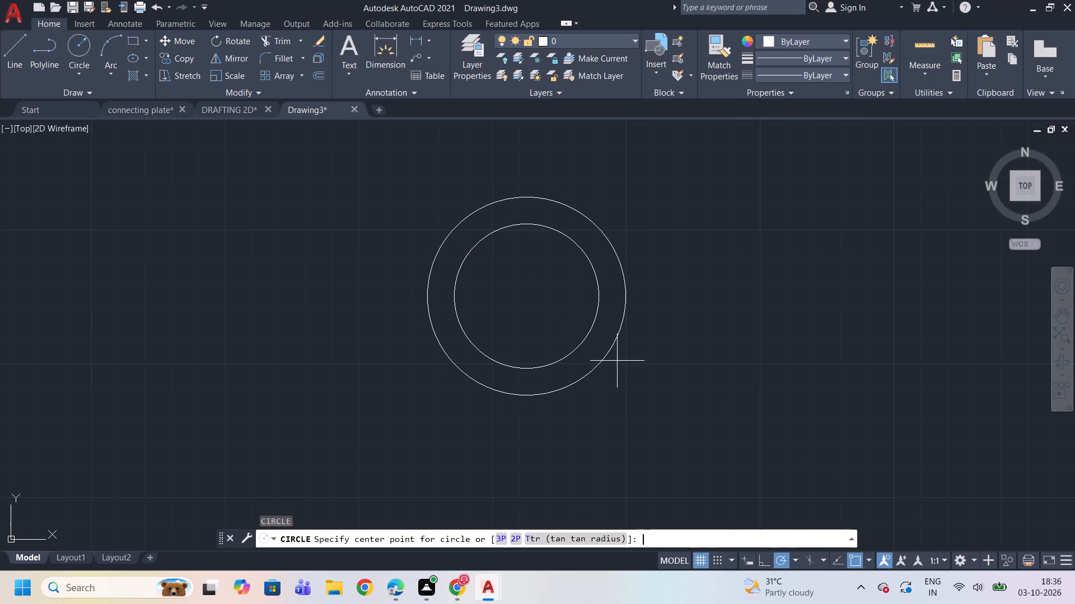
{"action": "left_click", "coordinate": [524, 300]}
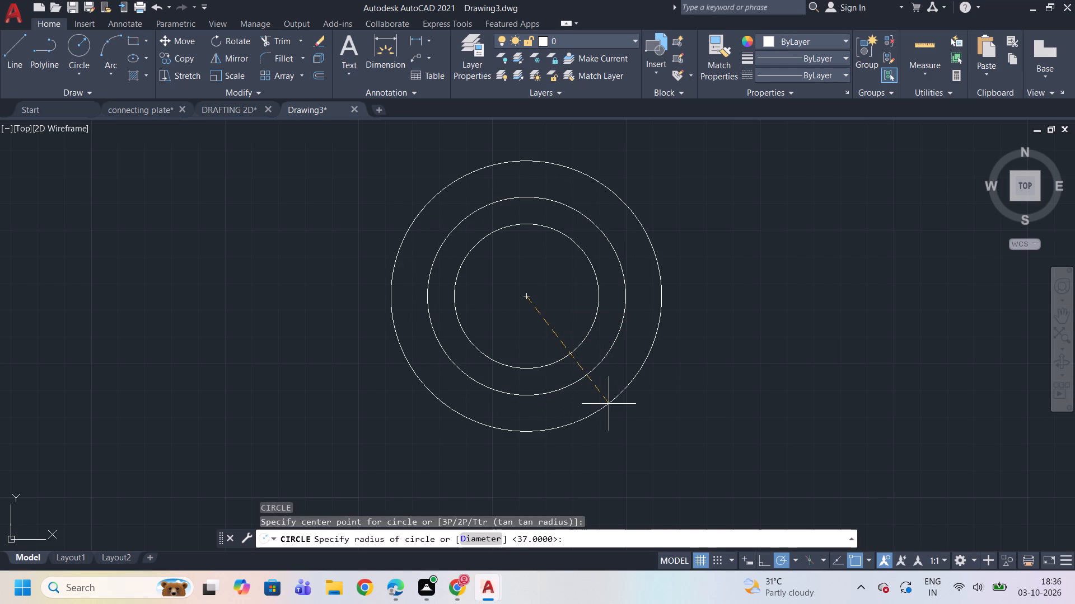
{"action": "left_click", "coordinate": [489, 538]}
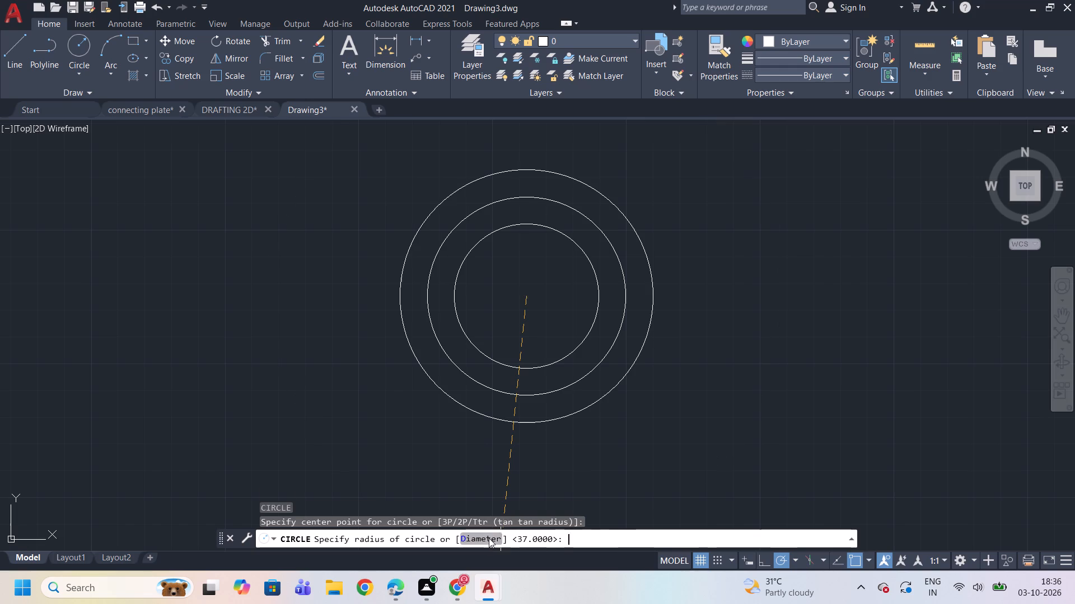
{"action": "type", "text": "94"}
{"action": "key", "text": "Return"}
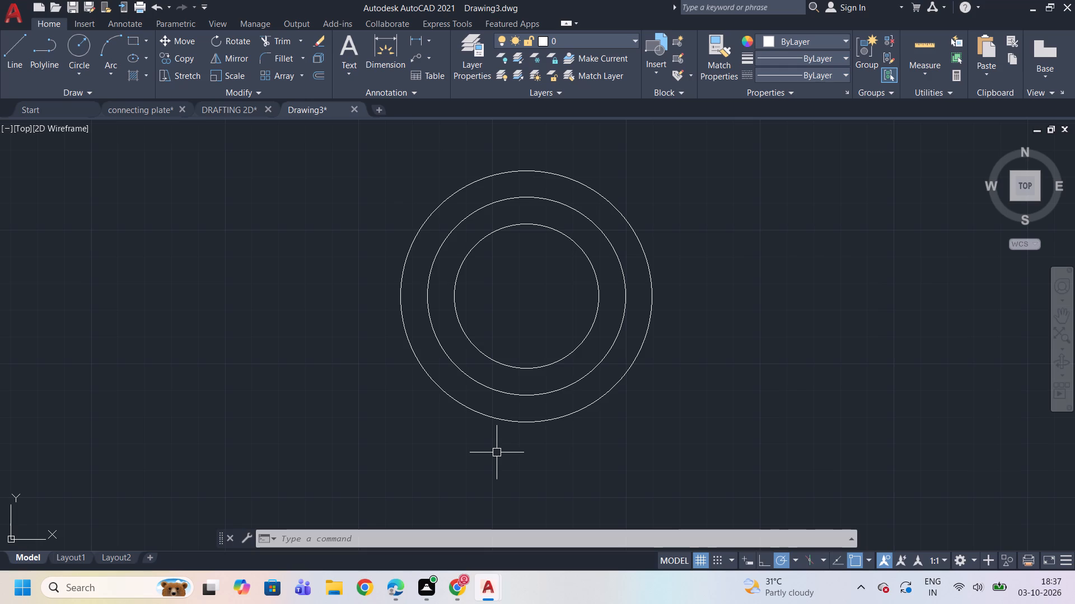
Draw a horizontal line about 136 units long and a vertical line through the circles' common centre, both extending past the outermost circle.
{"action": "key", "text": "l"}
{"action": "key", "text": "Return"}
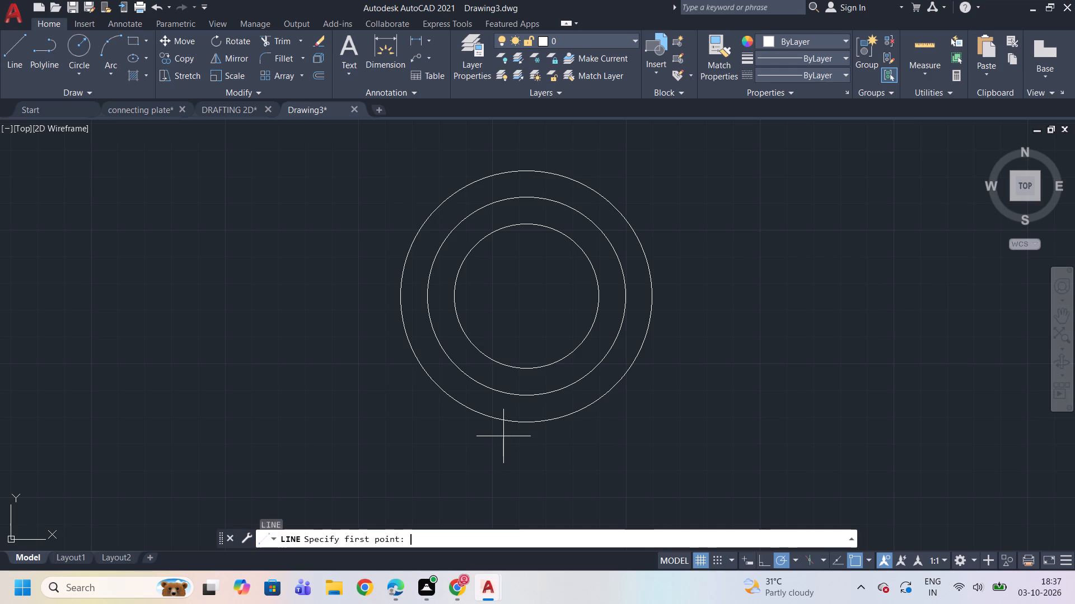
{"action": "left_click", "coordinate": [527, 295]}
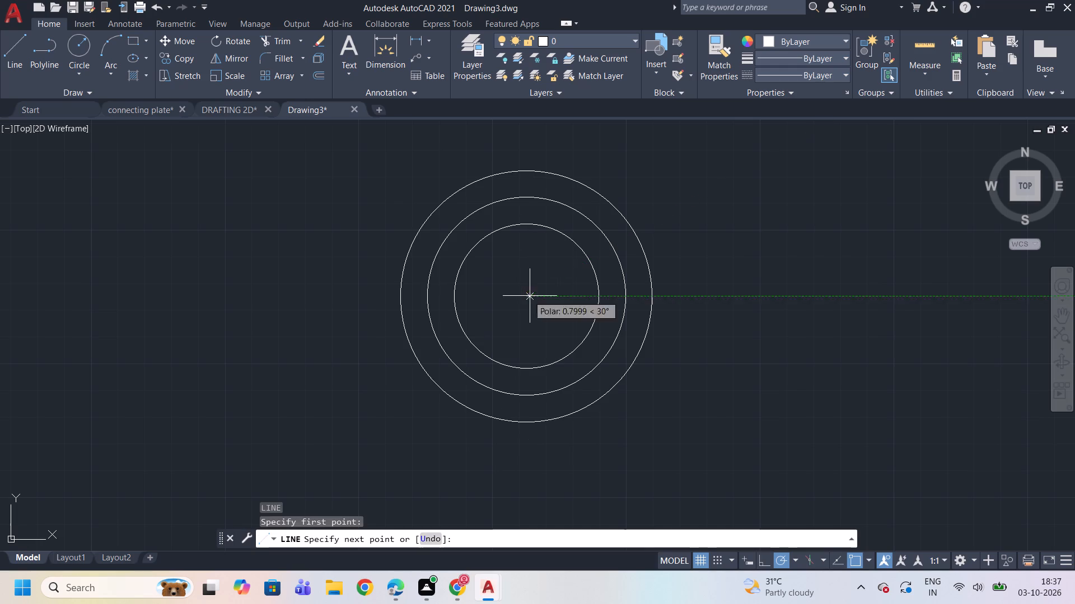
{"action": "left_click", "coordinate": [705, 294]}
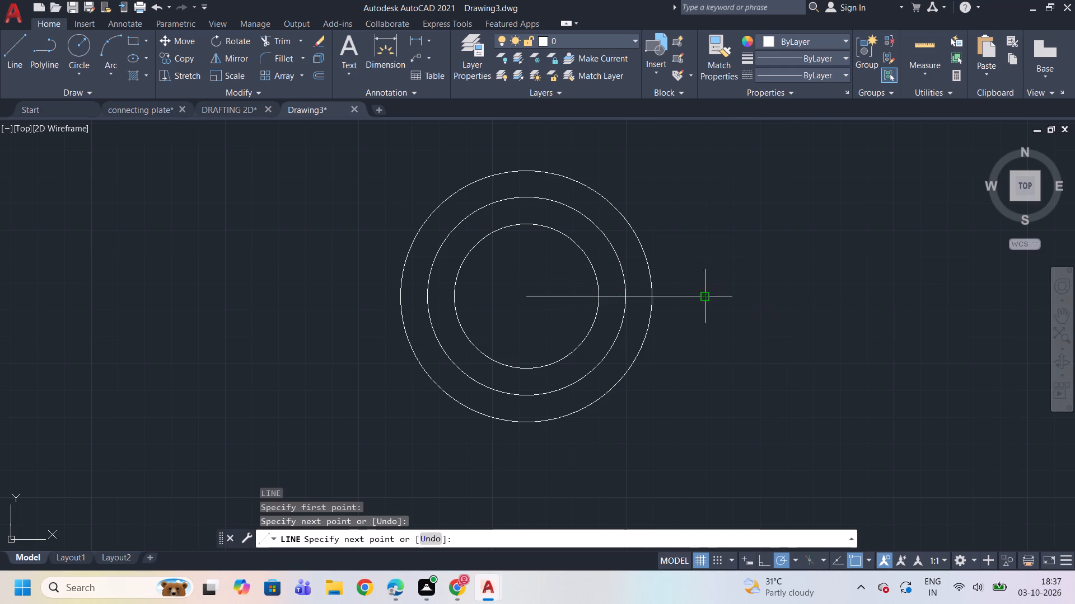
{"action": "left_click", "coordinate": [342, 297]}
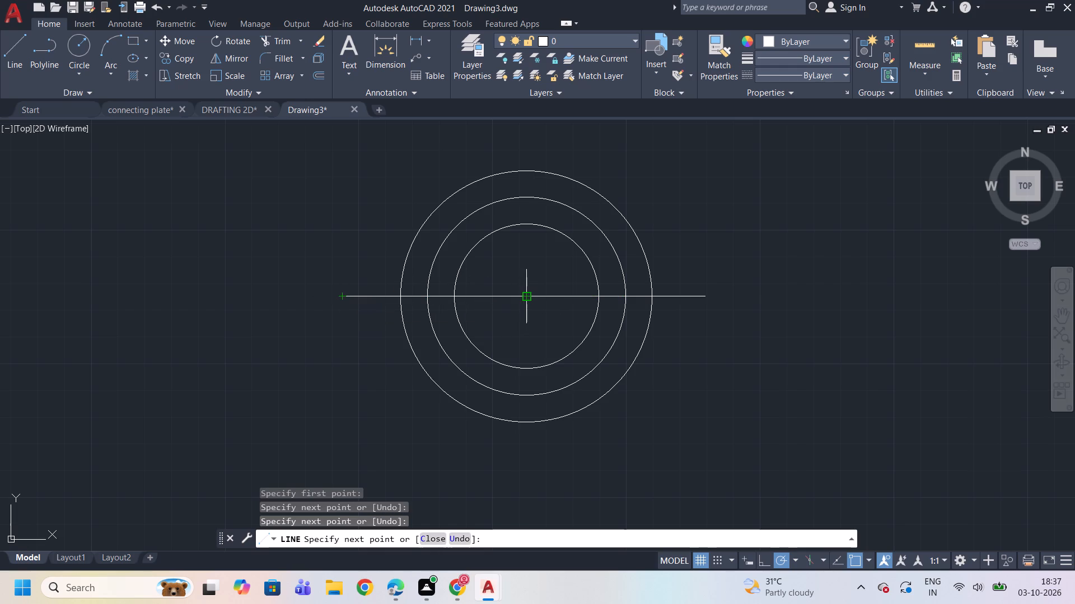
{"action": "left_click", "coordinate": [529, 295]}
{"action": "left_click", "coordinate": [525, 157]}
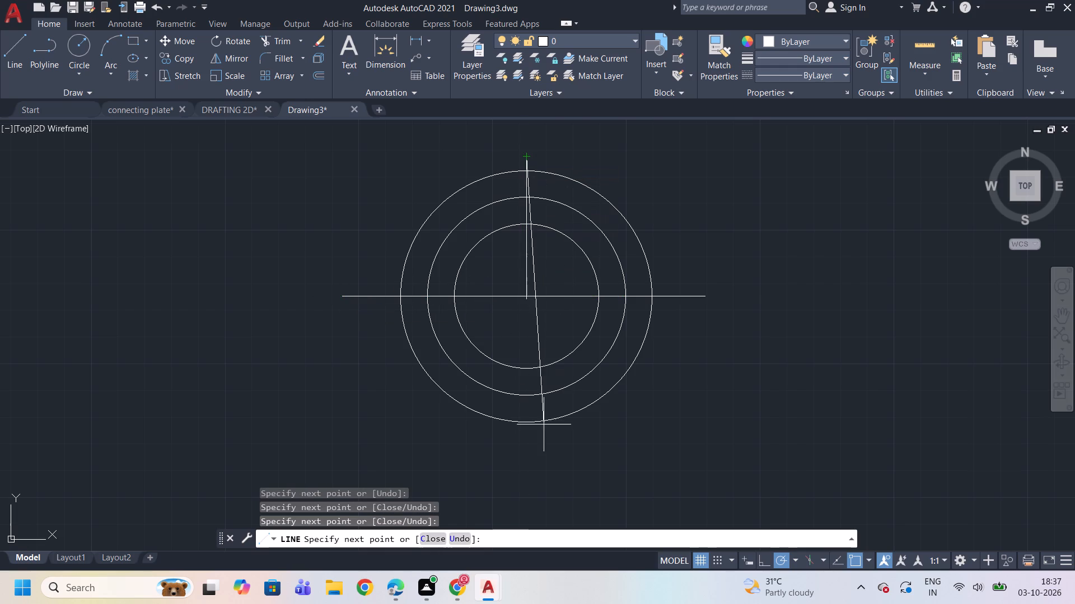
{"action": "left_click", "coordinate": [529, 470]}
{"action": "scroll", "coordinate": [534, 446], "scroll_direction": "down", "scroll_amount": 1}
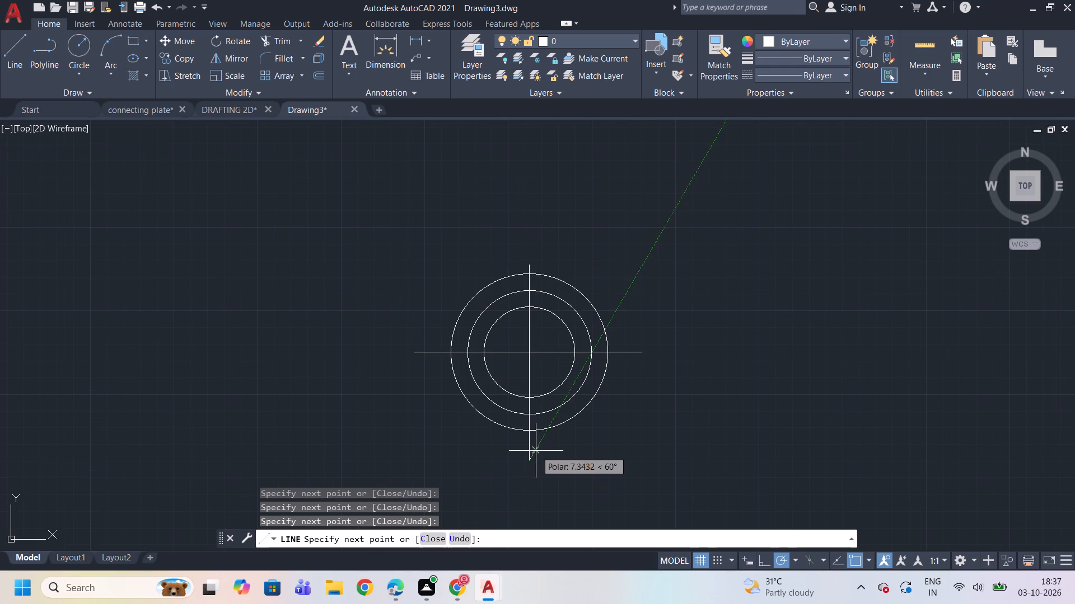
{"action": "key", "text": "Escape"}
Draw a circle of radius 6 centred where the middle circle crosses the horizontal centre line on its left side.
{"action": "scroll", "coordinate": [531, 451], "scroll_direction": "up", "scroll_amount": 1}
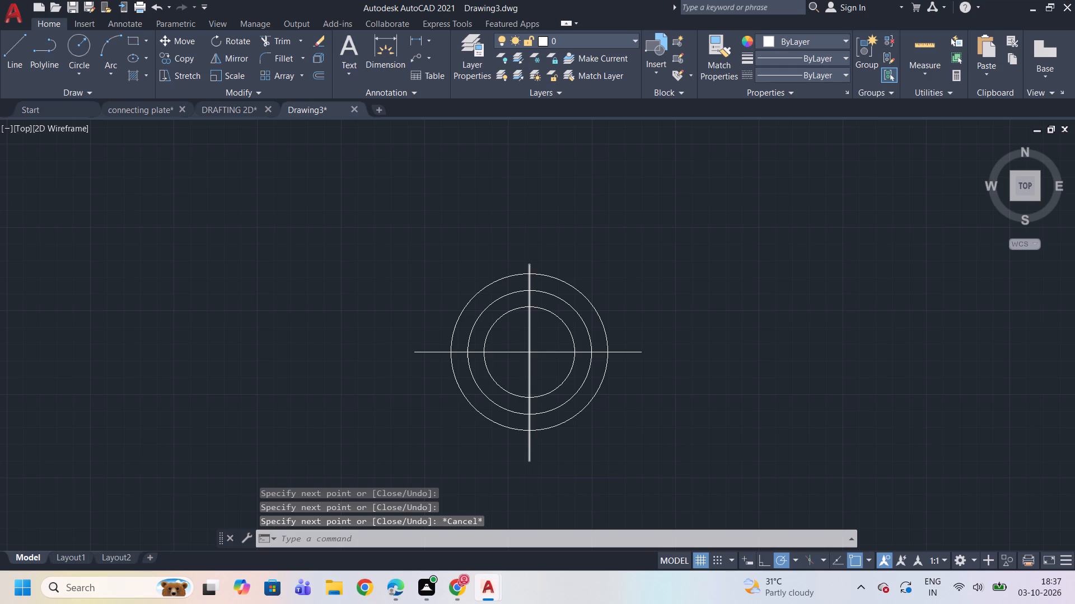
{"action": "key", "text": "c"}
{"action": "key", "text": "Return"}
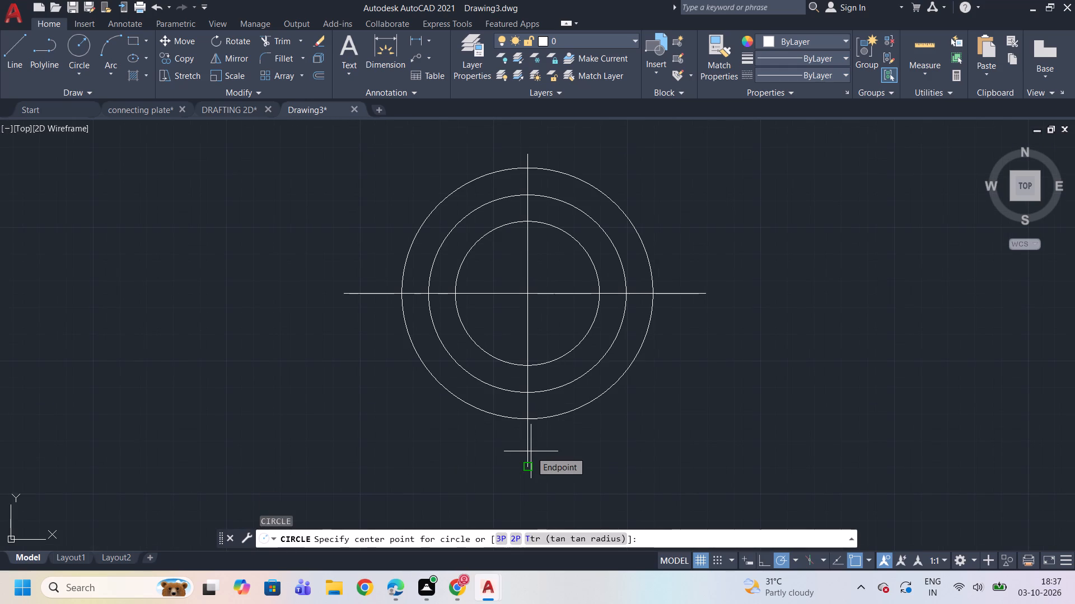
{"action": "left_click", "coordinate": [429, 291]}
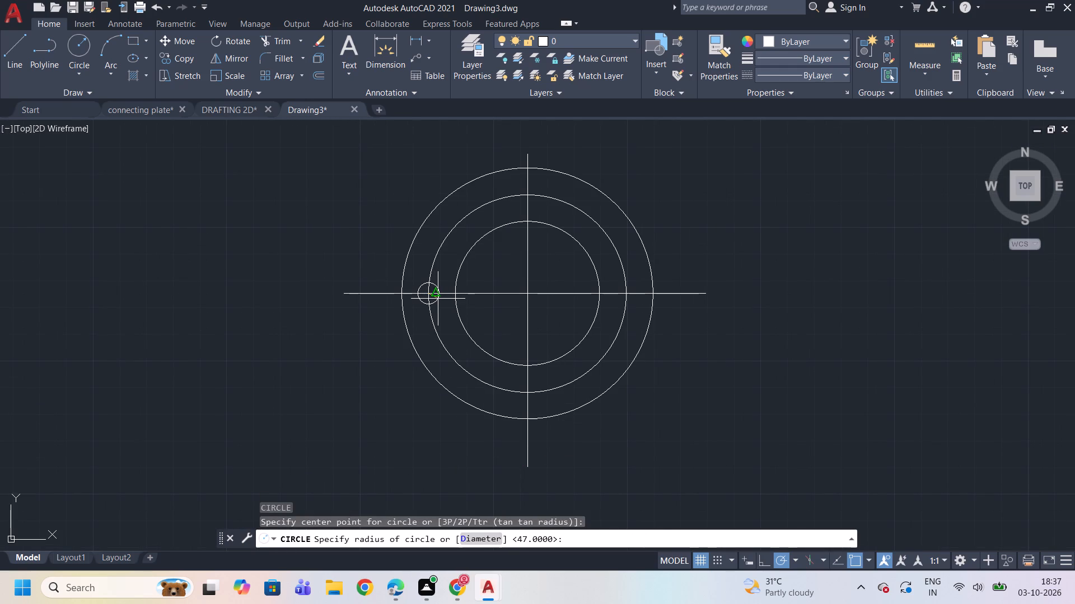
{"action": "key", "text": "6"}
{"action": "key", "text": "Return"}
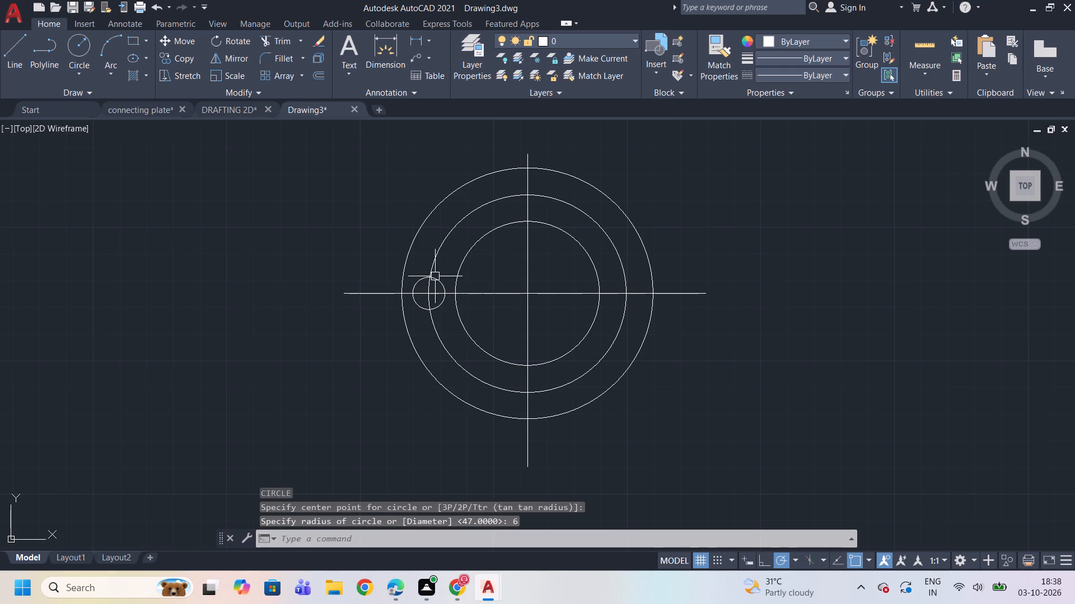
Polar array the radius 6 circle about the common centre with 6 items over 360 degrees.
{"action": "left_click", "coordinate": [441, 282]}
{"action": "type", "text": "AR"}
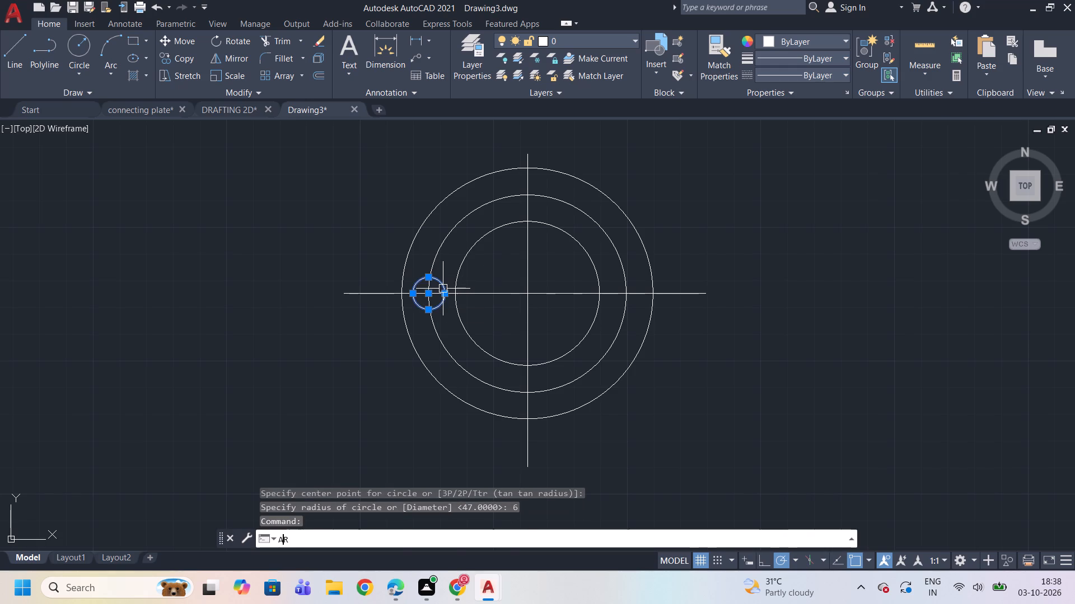
{"action": "key", "text": "Return"}
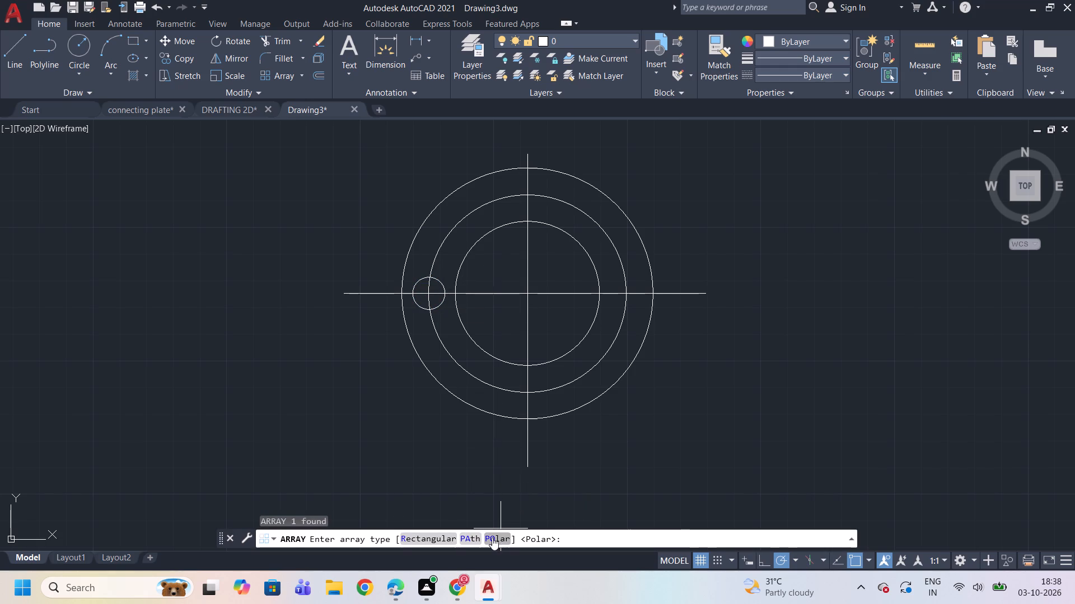
{"action": "left_click", "coordinate": [495, 537]}
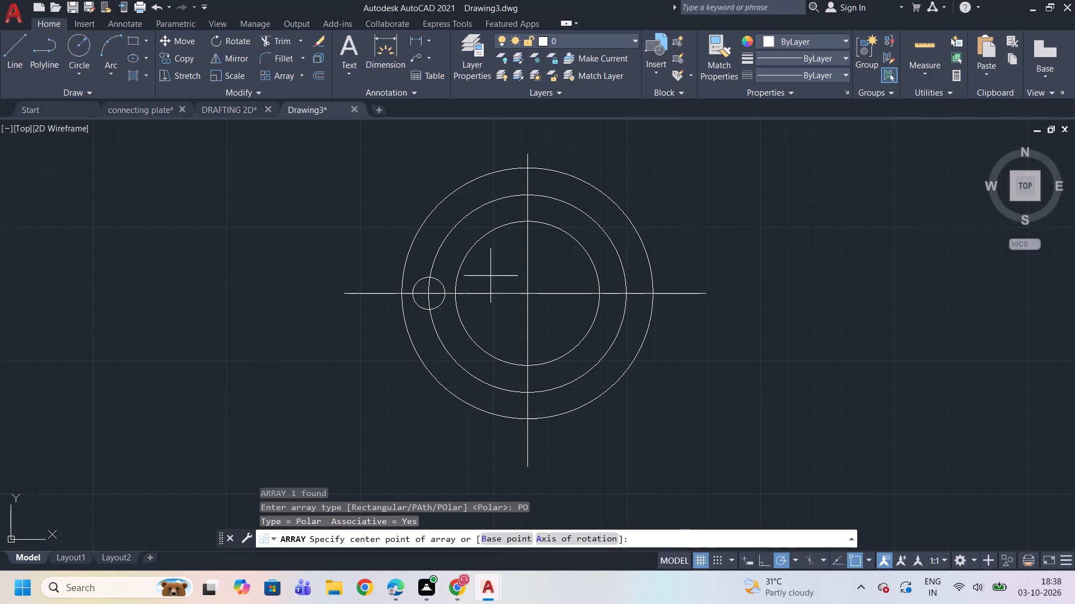
{"action": "left_click", "coordinate": [530, 291]}
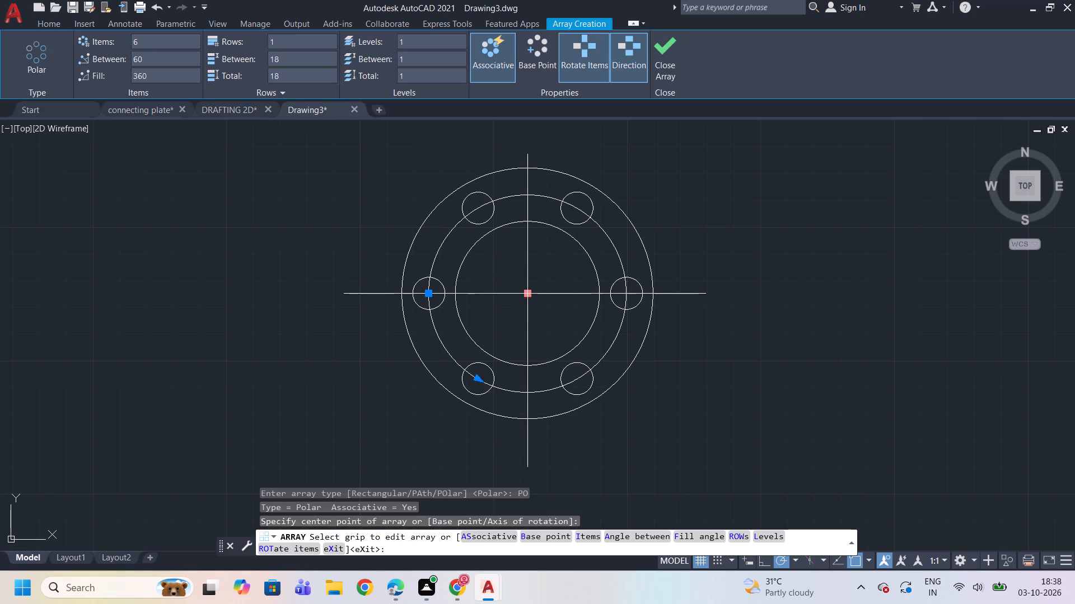
{"action": "key", "text": "6"}
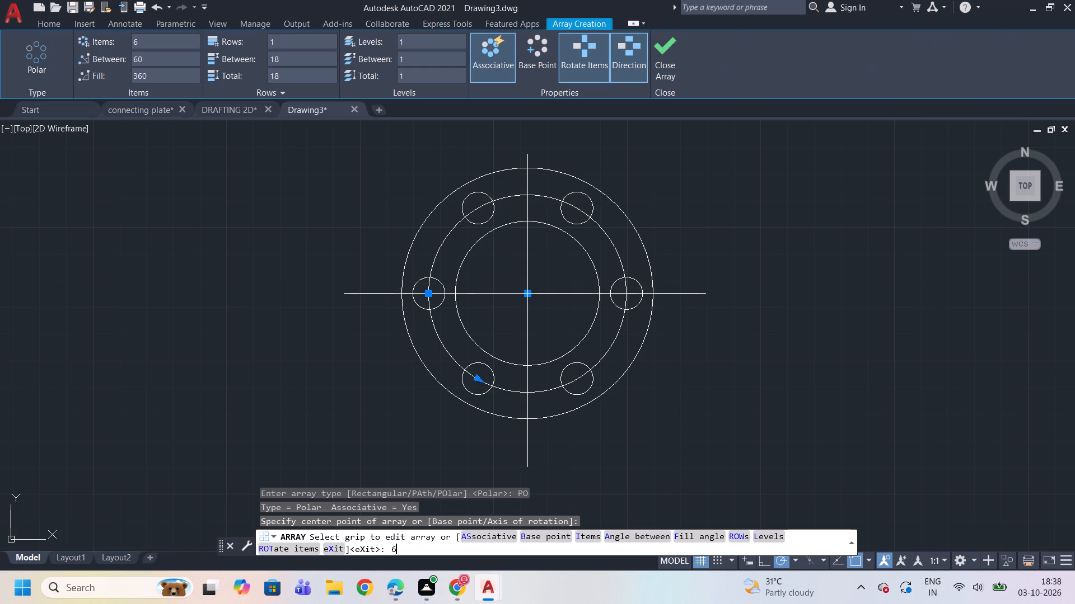
{"action": "key", "text": "BackSpace"}
{"action": "left_click", "coordinate": [521, 291]}
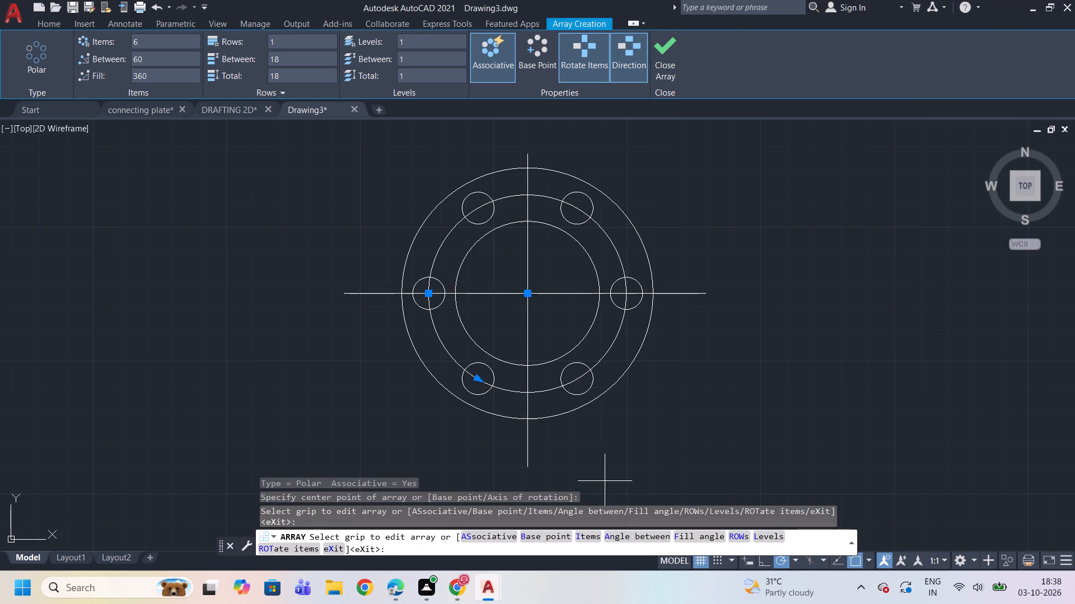
{"action": "key", "text": "space"}
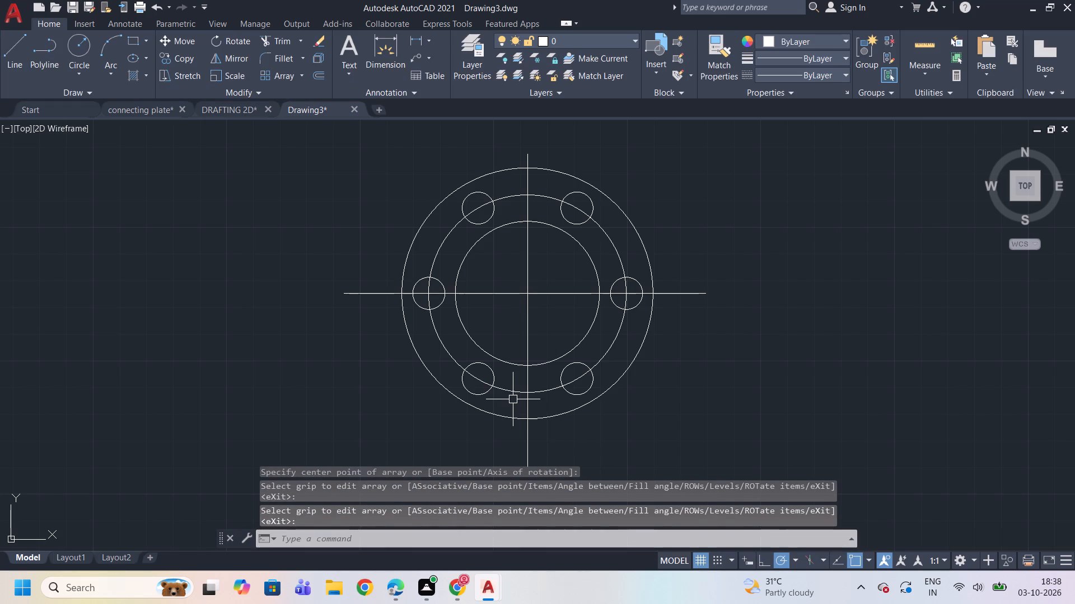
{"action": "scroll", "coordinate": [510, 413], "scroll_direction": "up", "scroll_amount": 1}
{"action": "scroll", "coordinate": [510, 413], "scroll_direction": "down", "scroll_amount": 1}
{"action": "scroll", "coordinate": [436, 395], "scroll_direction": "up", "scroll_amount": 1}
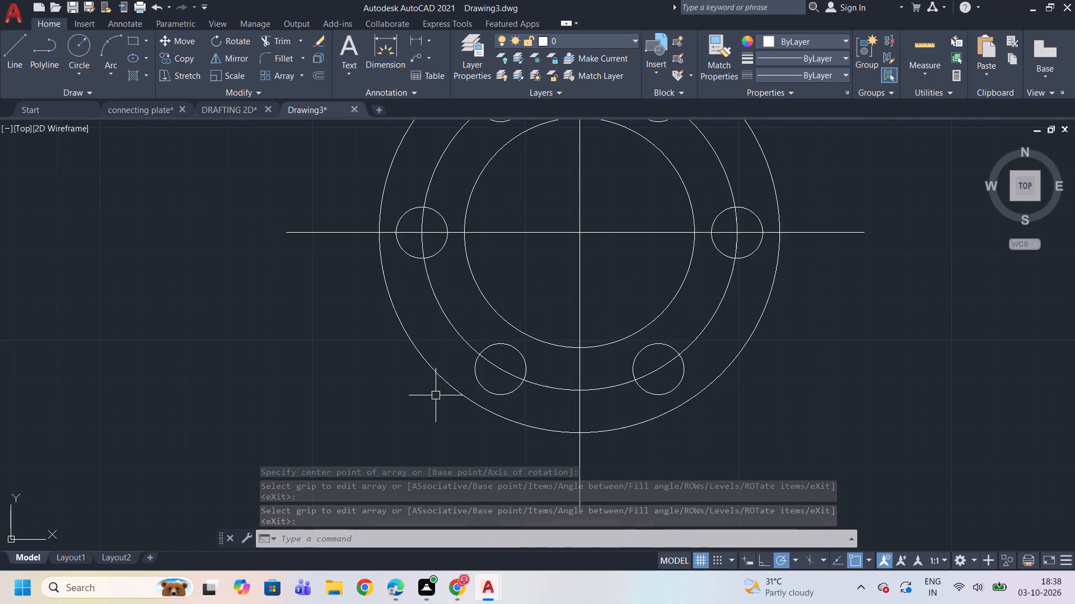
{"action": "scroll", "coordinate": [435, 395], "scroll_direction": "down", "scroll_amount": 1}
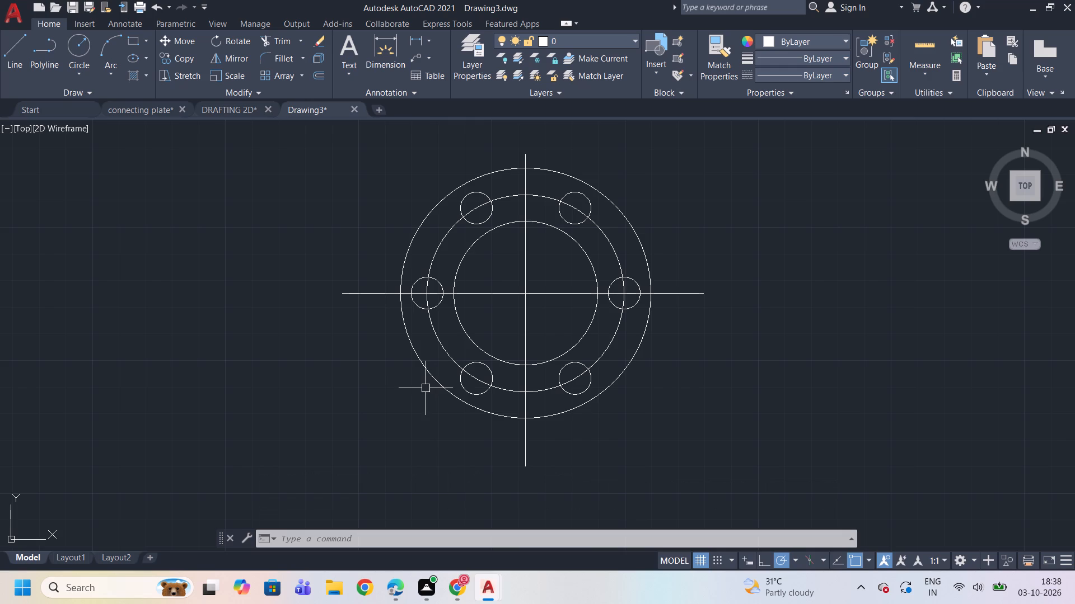
Draw a line about 74 units long from the common centre at 300°, through the lower-right bolt hole and beyond the outermost circle.
{"action": "key", "text": "l"}
{"action": "key", "text": "Return"}
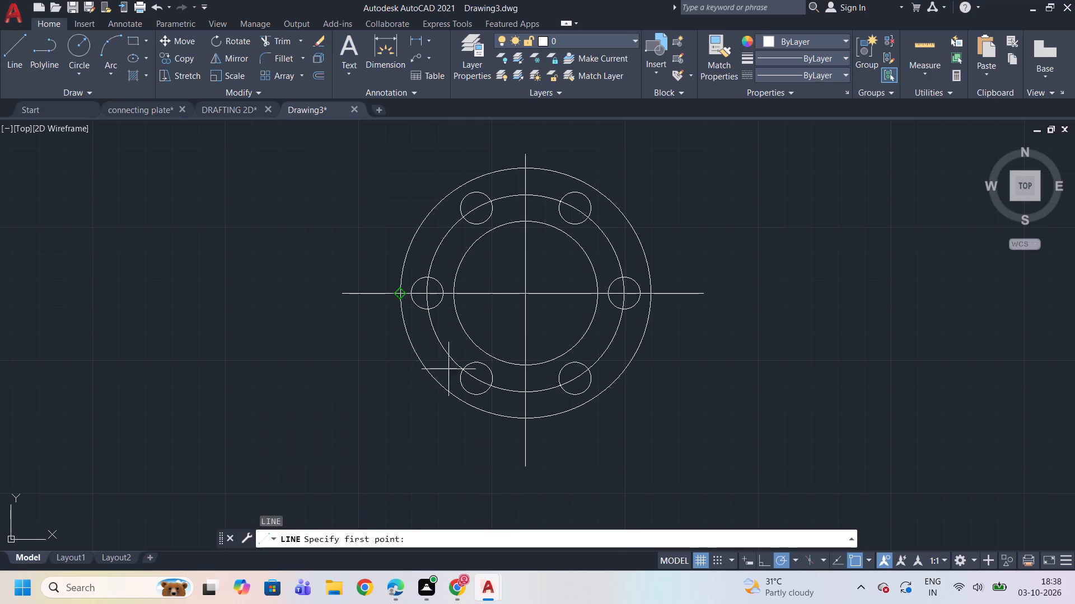
{"action": "left_click", "coordinate": [528, 295]}
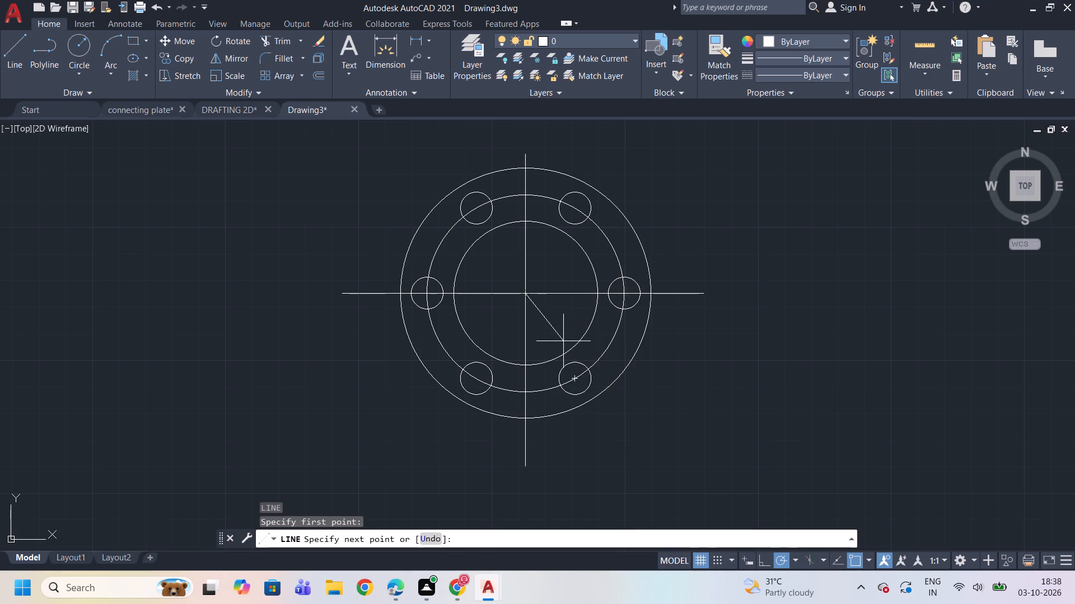
{"action": "scroll", "coordinate": [672, 447], "scroll_direction": "down", "scroll_amount": 1}
{"action": "scroll", "coordinate": [655, 437], "scroll_direction": "up", "scroll_amount": 1}
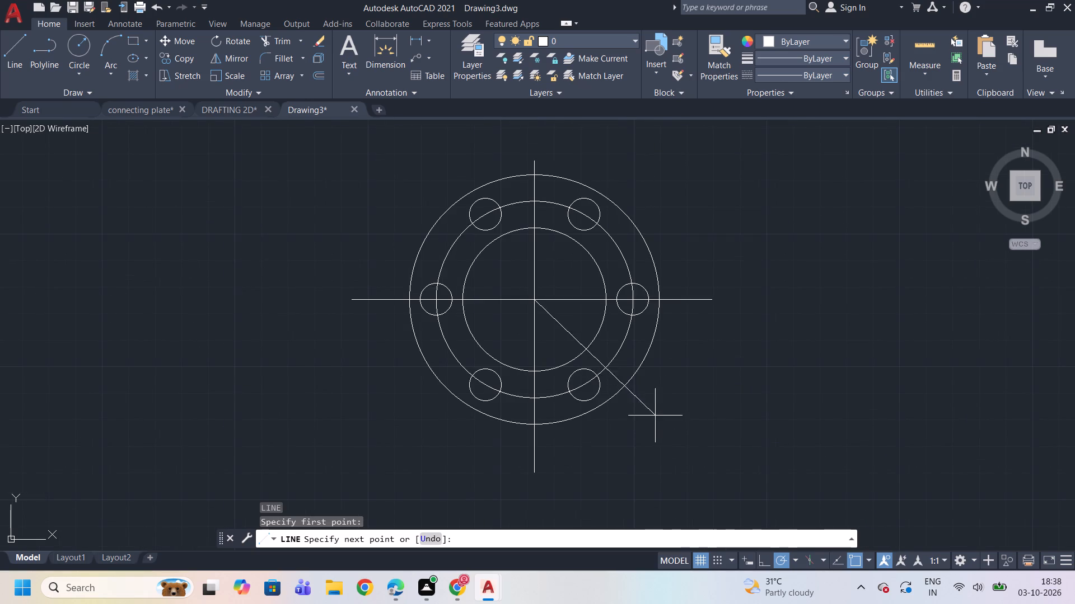
{"action": "scroll", "coordinate": [652, 399], "scroll_direction": "down", "scroll_amount": 1}
{"action": "scroll", "coordinate": [662, 405], "scroll_direction": "up", "scroll_amount": 2}
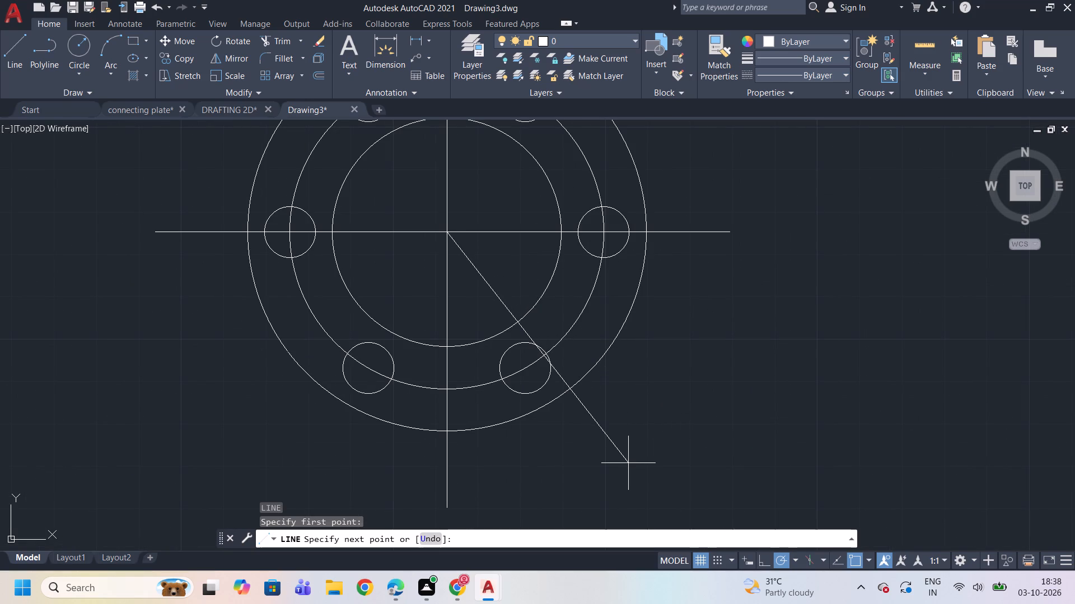
{"action": "scroll", "coordinate": [617, 438], "scroll_direction": "down", "scroll_amount": 2}
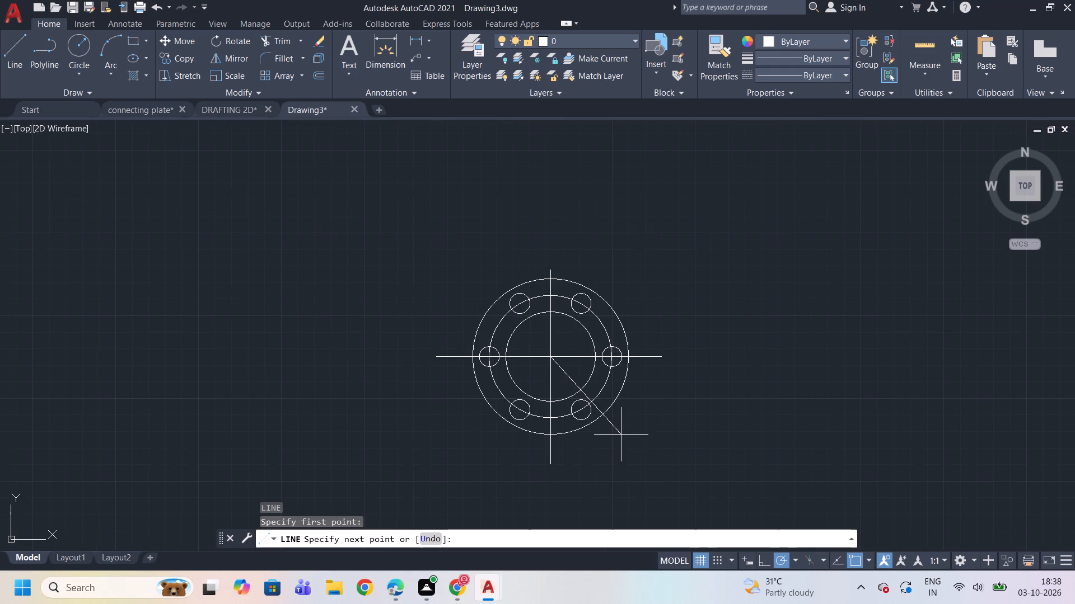
{"action": "left_click", "coordinate": [613, 462]}
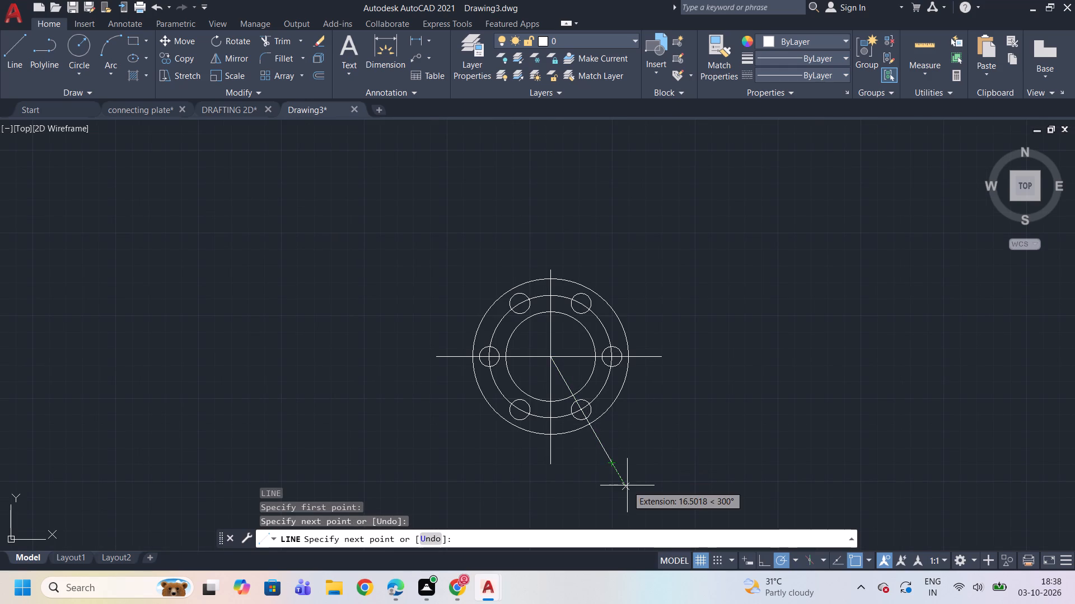
{"action": "key", "text": "Escape"}
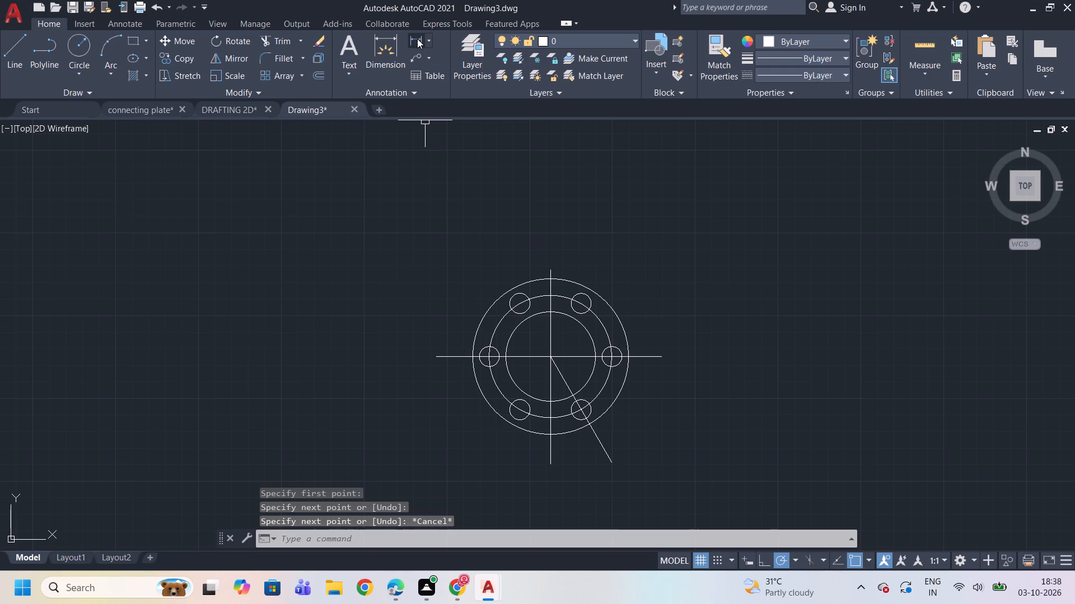
Check the angle between the vertical centre line and the lower-right inclined line with a trial angular dimension.
{"action": "left_click", "coordinate": [418, 36]}
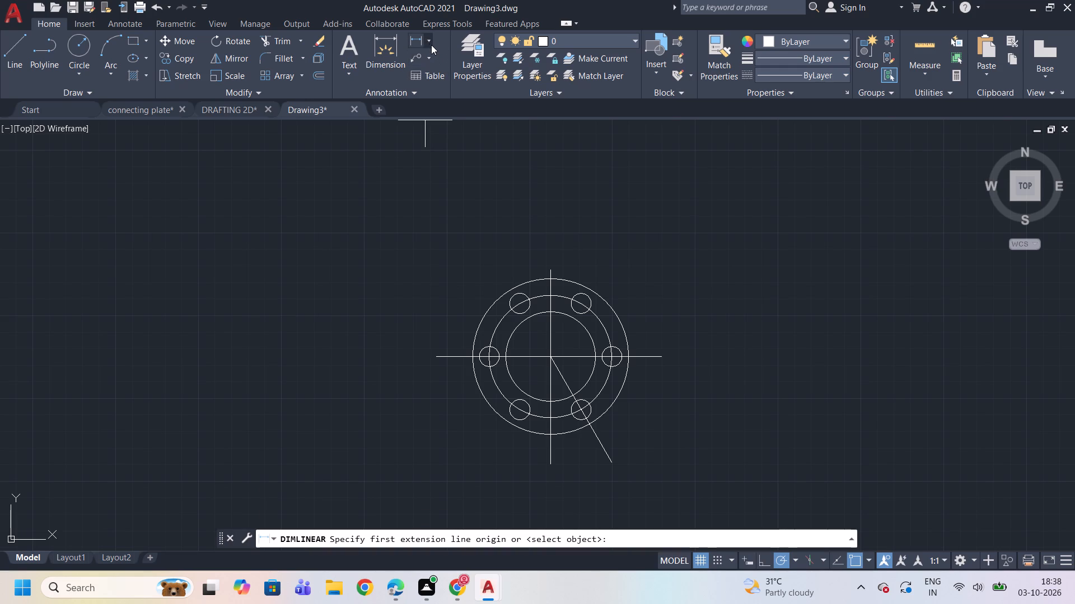
{"action": "left_click", "coordinate": [427, 38]}
{"action": "left_click", "coordinate": [445, 122]}
{"action": "scroll", "coordinate": [989, 426], "scroll_direction": "down", "scroll_amount": 1}
{"action": "scroll", "coordinate": [747, 479], "scroll_direction": "up", "scroll_amount": 3}
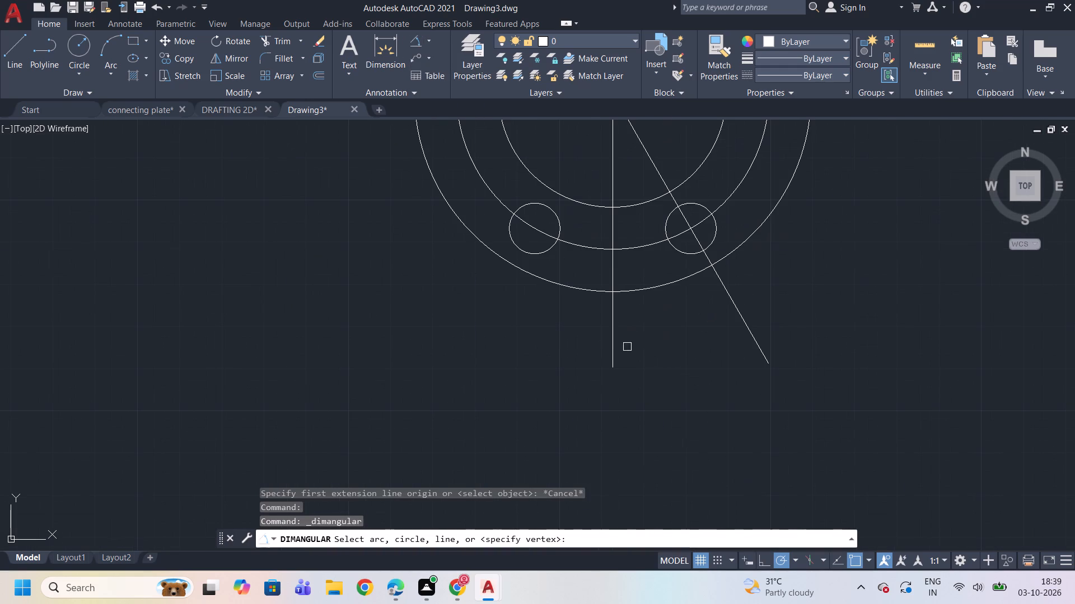
{"action": "left_click", "coordinate": [614, 343]}
{"action": "left_click", "coordinate": [750, 322]}
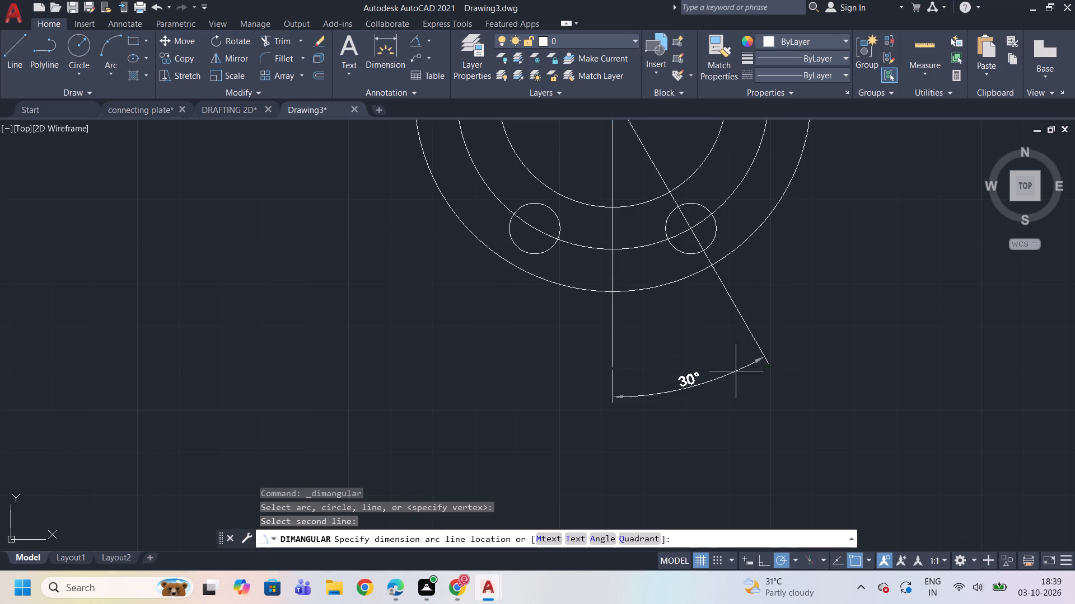
{"action": "key", "text": "Escape"}
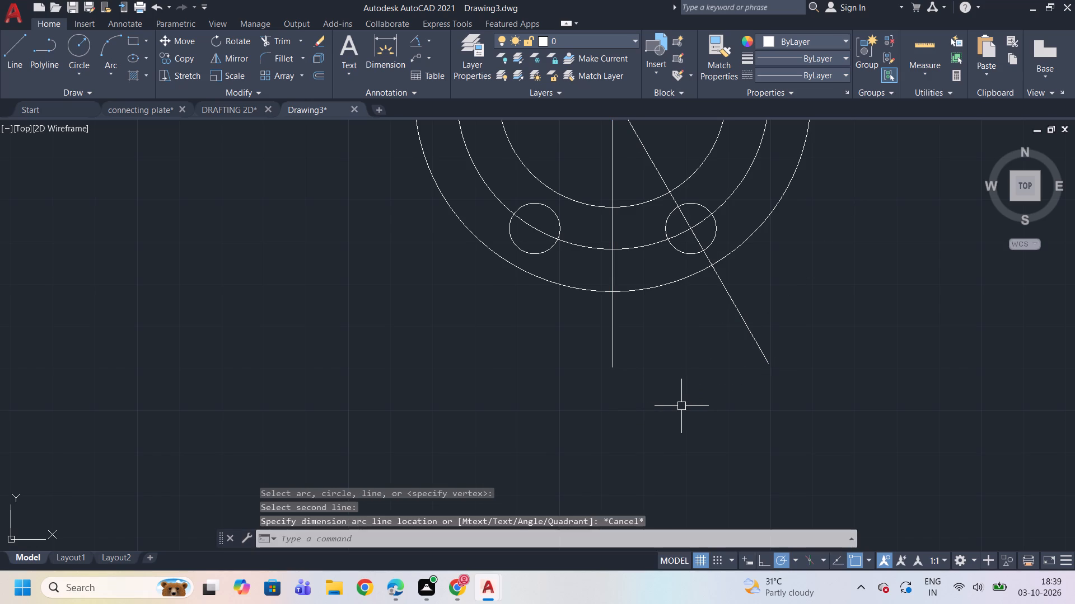
Draw a line about 73 units long from the common centre at 240°, through the lower-left bolt hole and beyond the outermost circle.
{"action": "scroll", "coordinate": [675, 320], "scroll_direction": "down", "scroll_amount": 1}
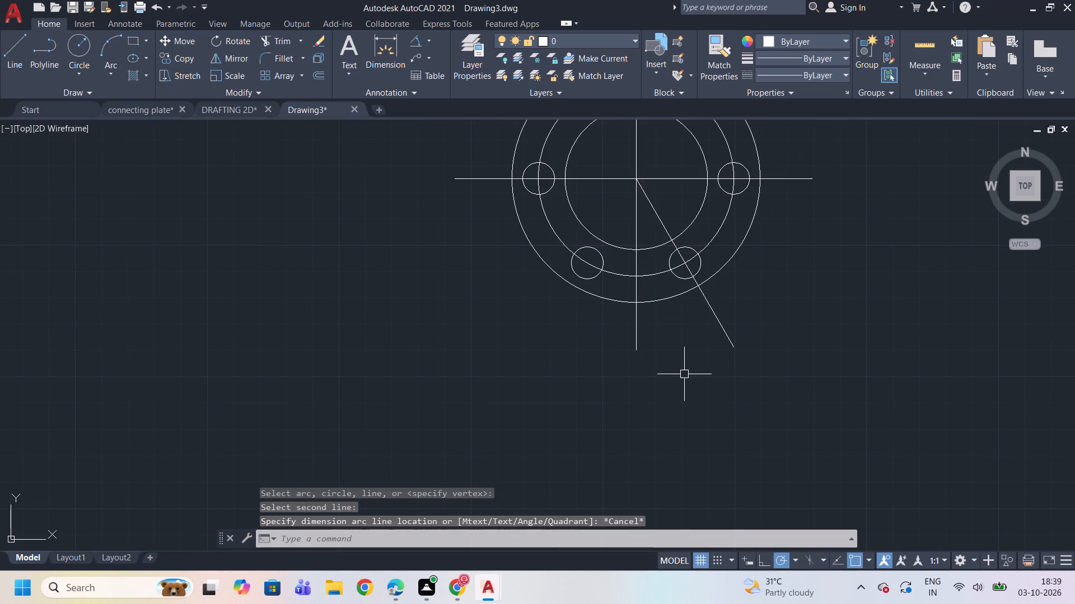
{"action": "key", "text": "l"}
{"action": "key", "text": "Return"}
{"action": "scroll", "coordinate": [684, 374], "scroll_direction": "down", "scroll_amount": 1}
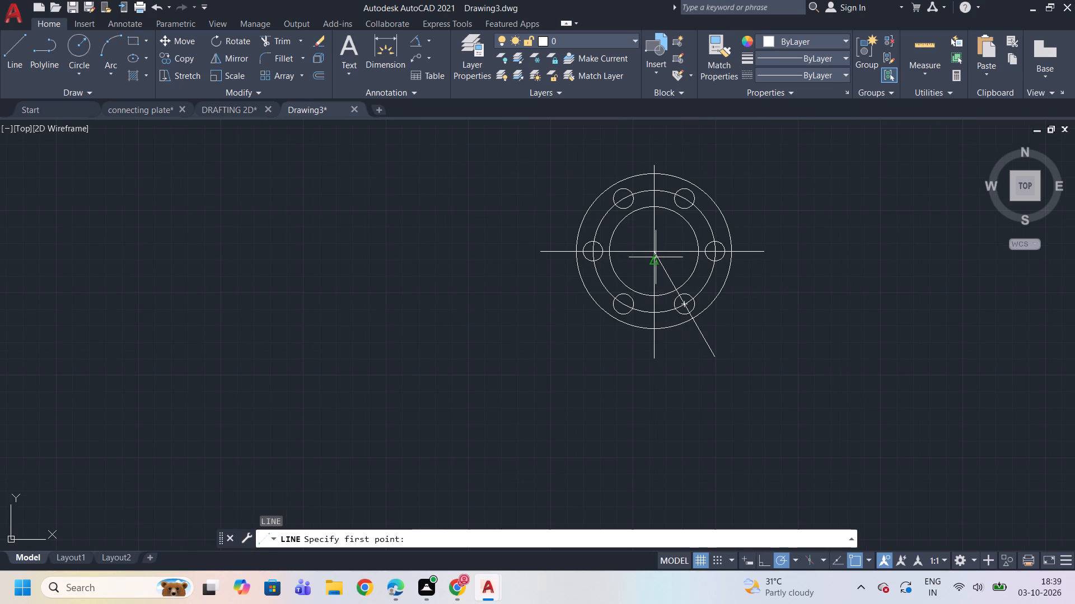
{"action": "scroll", "coordinate": [656, 249], "scroll_direction": "up", "scroll_amount": 2}
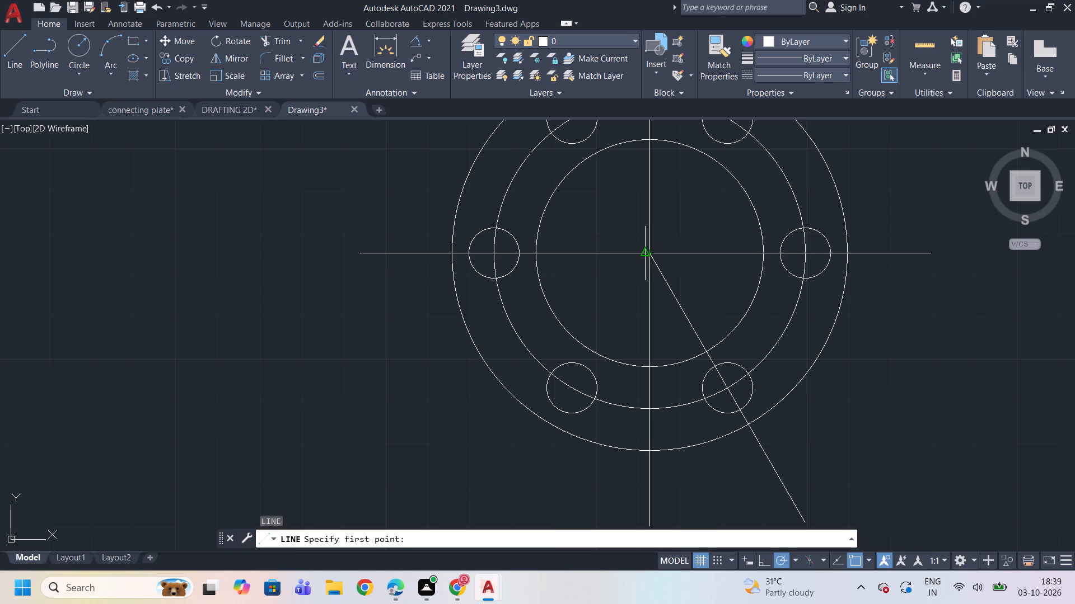
{"action": "left_click", "coordinate": [652, 252]}
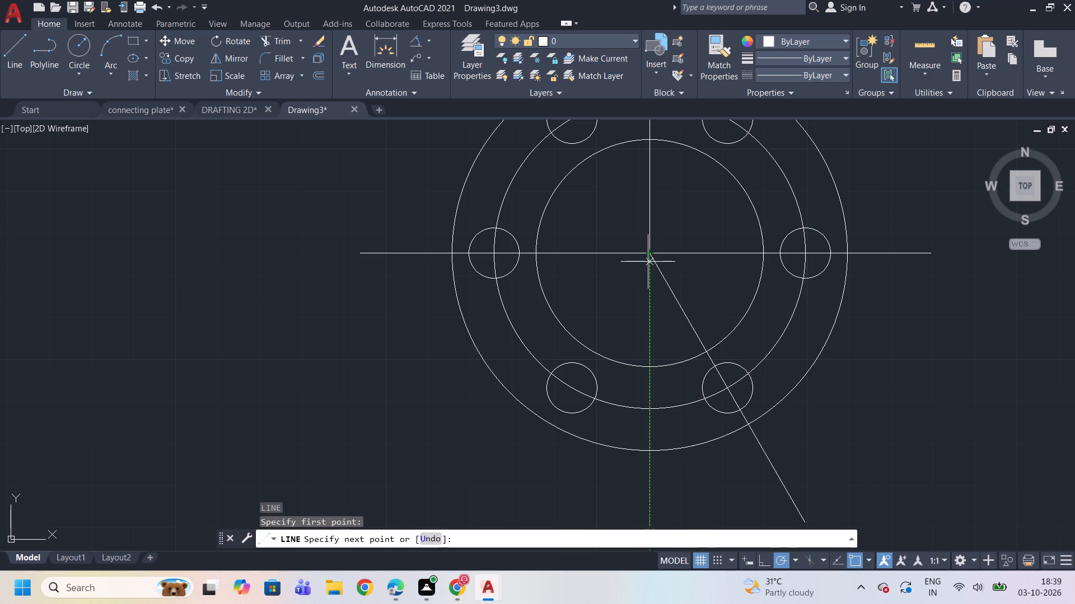
{"action": "scroll", "coordinate": [530, 408], "scroll_direction": "down", "scroll_amount": 2}
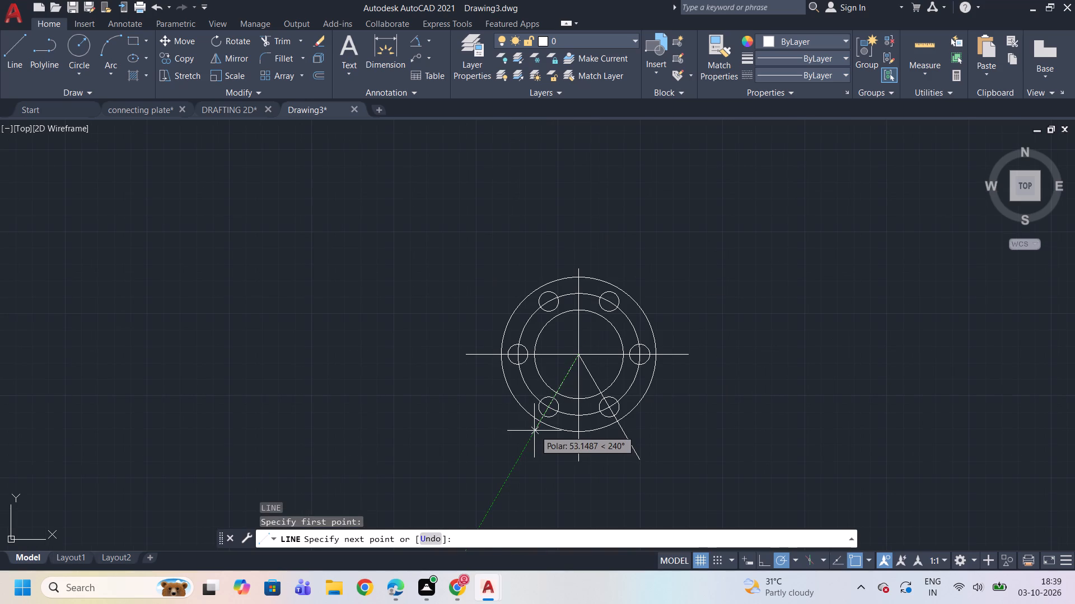
{"action": "left_click", "coordinate": [522, 460]}
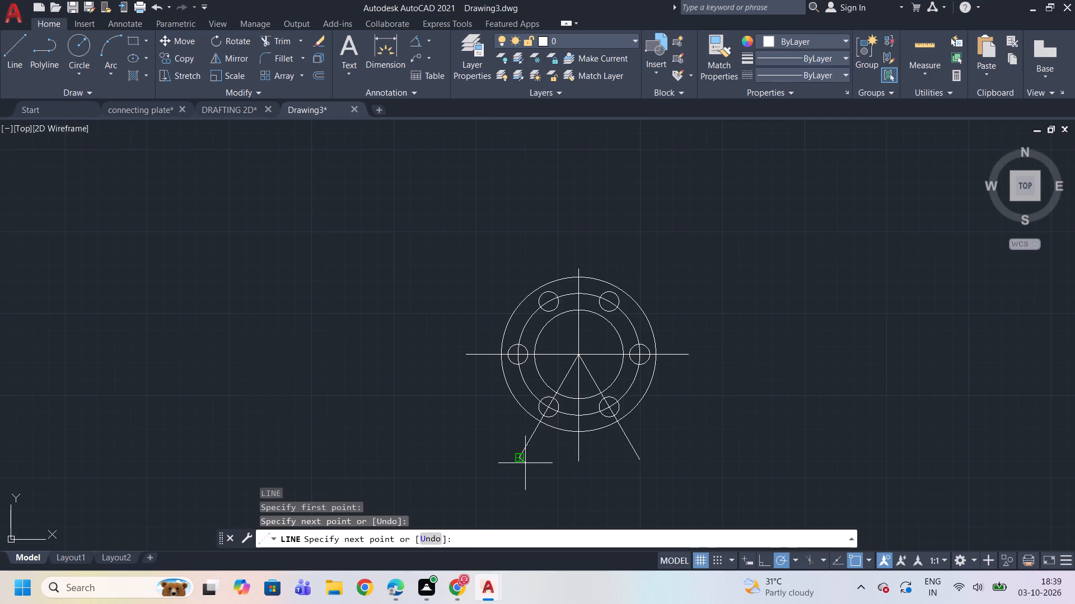
{"action": "key", "text": "Escape"}
Check the angle between the lower-left inclined line and the vertical centre line with a trial angular dimension.
{"action": "scroll", "coordinate": [613, 470], "scroll_direction": "up", "scroll_amount": 1}
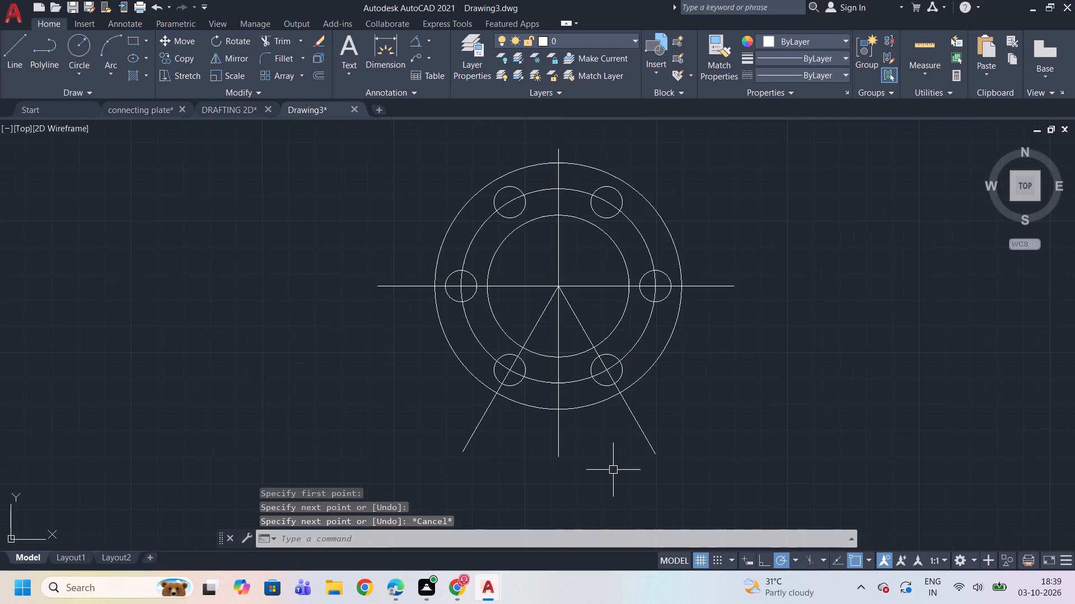
{"action": "left_click", "coordinate": [413, 39]}
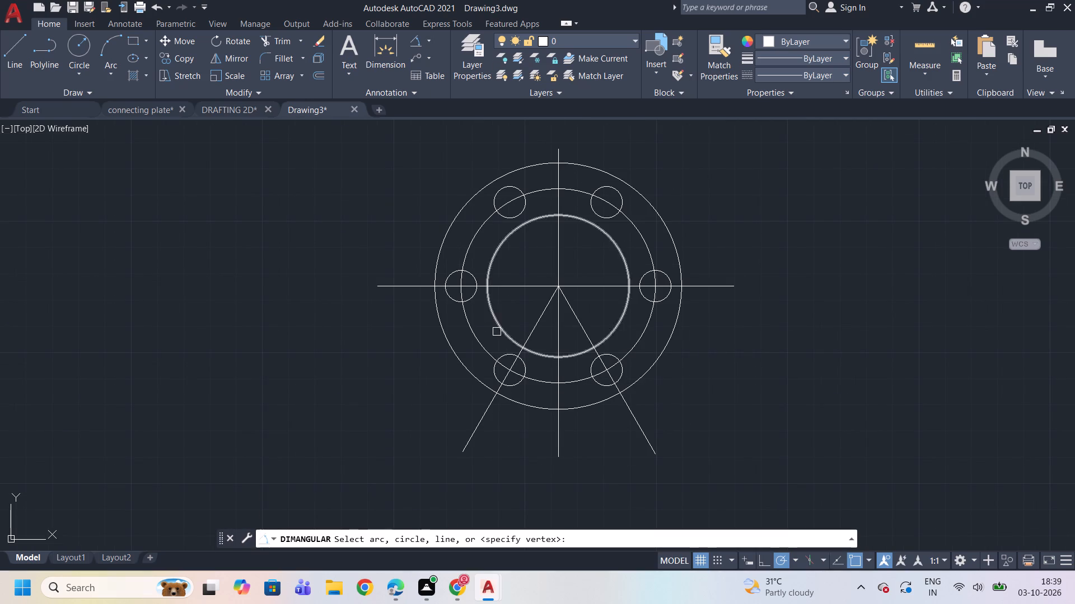
{"action": "left_click", "coordinate": [483, 422]}
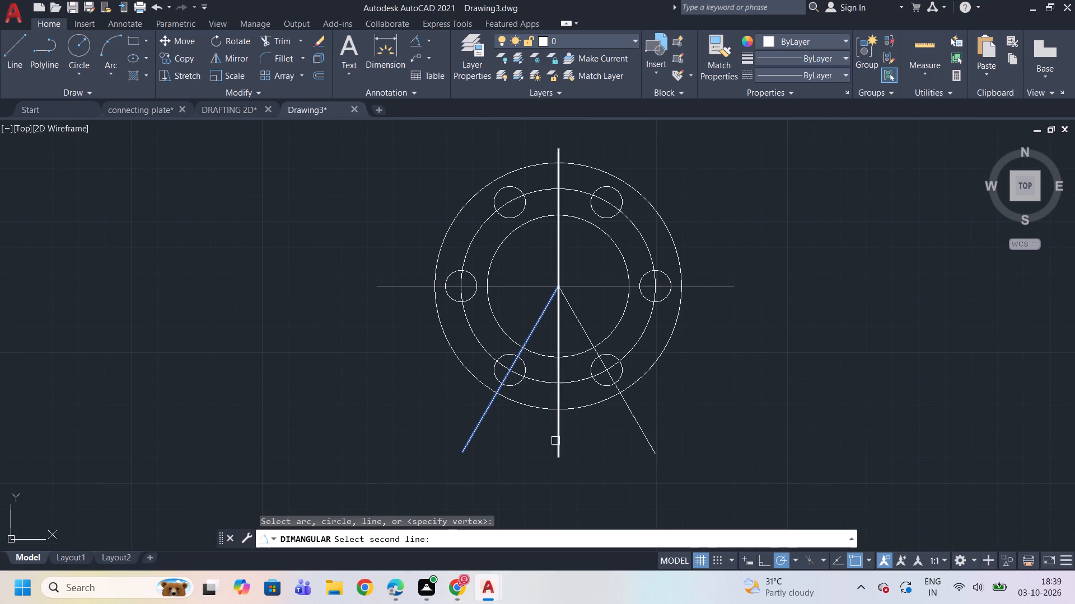
{"action": "left_click", "coordinate": [557, 441]}
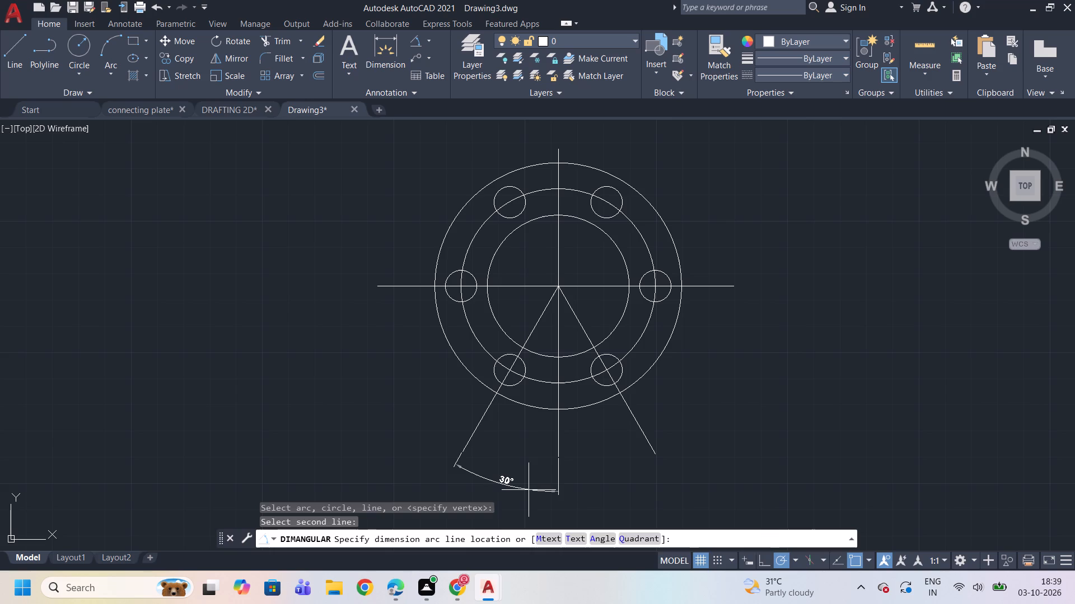
{"action": "key", "text": "Escape"}
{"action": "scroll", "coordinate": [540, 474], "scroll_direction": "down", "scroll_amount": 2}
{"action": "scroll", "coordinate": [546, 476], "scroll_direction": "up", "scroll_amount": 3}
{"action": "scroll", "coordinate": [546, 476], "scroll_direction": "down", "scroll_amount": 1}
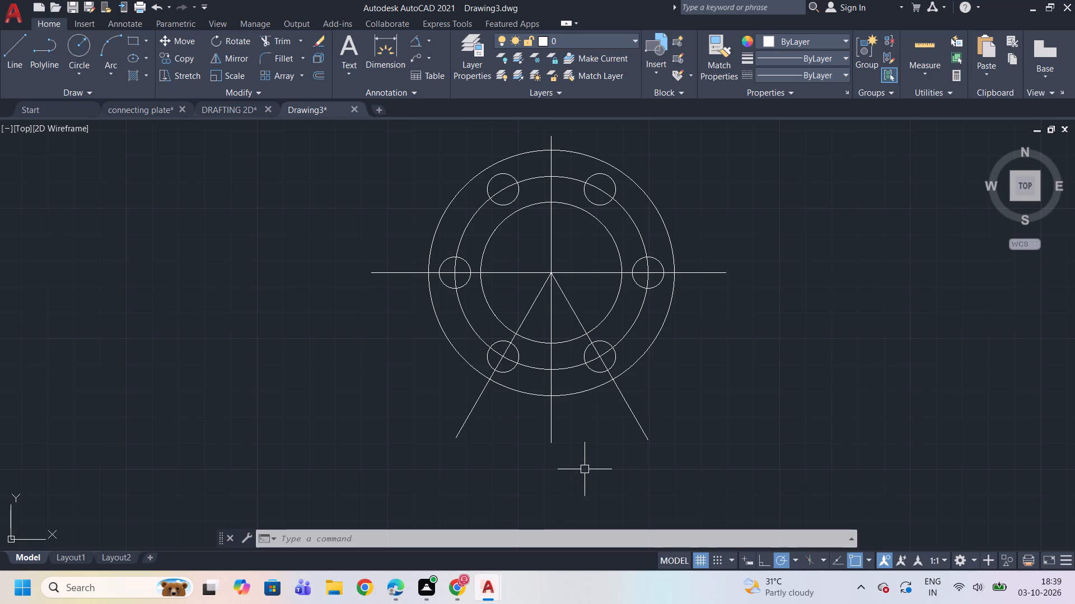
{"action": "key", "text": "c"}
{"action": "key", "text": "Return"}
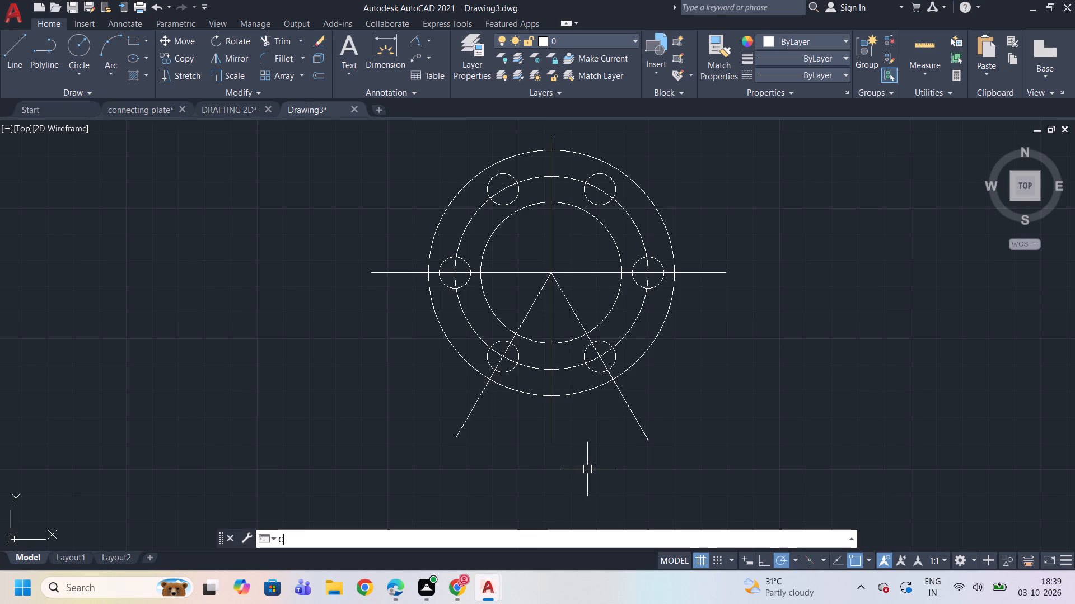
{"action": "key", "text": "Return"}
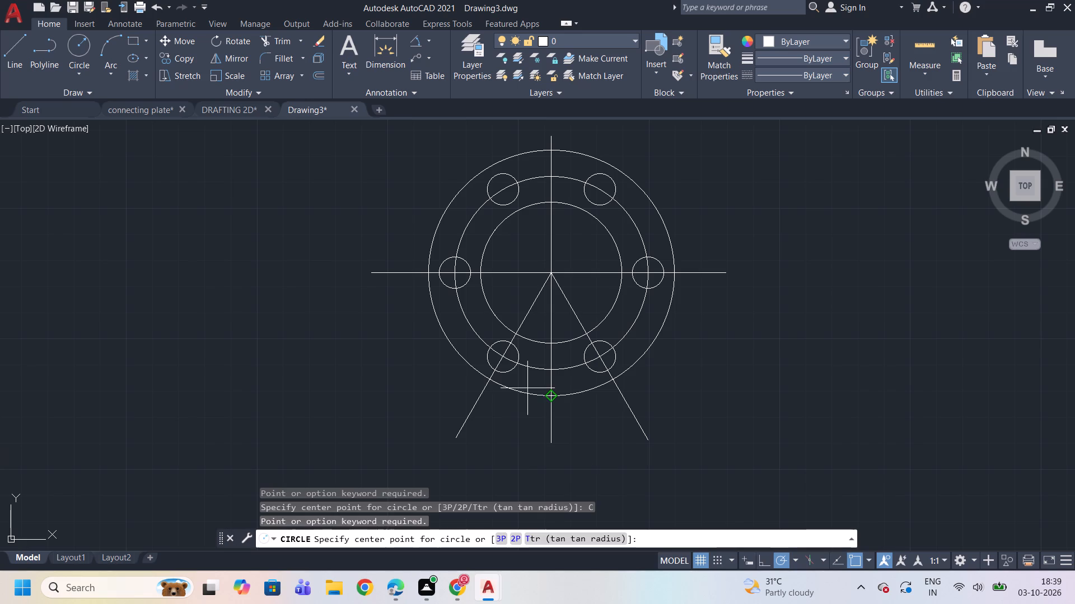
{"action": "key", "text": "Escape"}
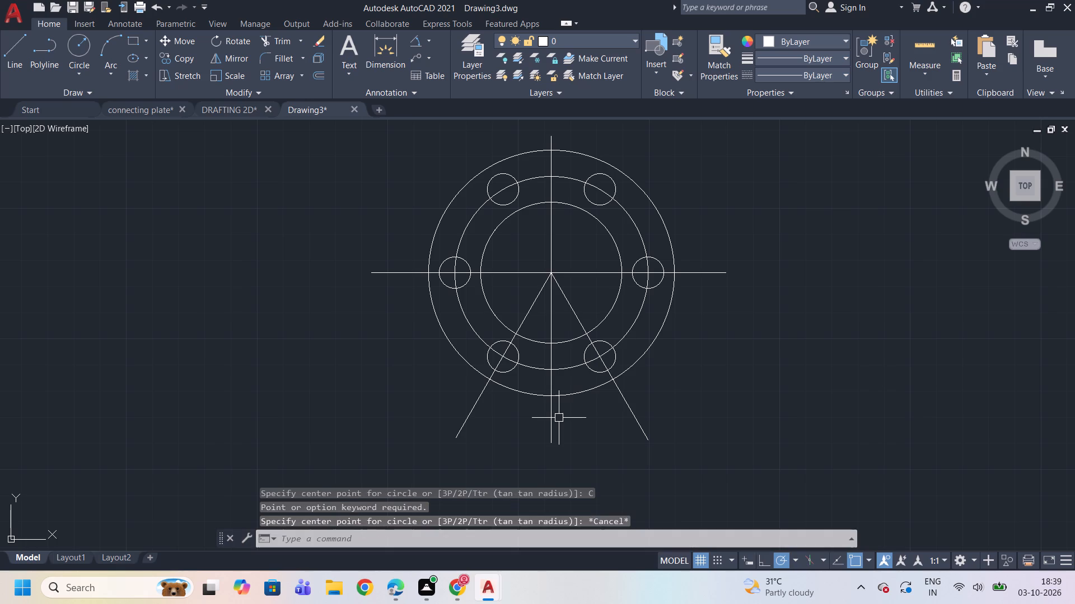
Draw a circle of radius 100 centred on the flange's common centre.
{"action": "key", "text": "c"}
{"action": "key", "text": "Return"}
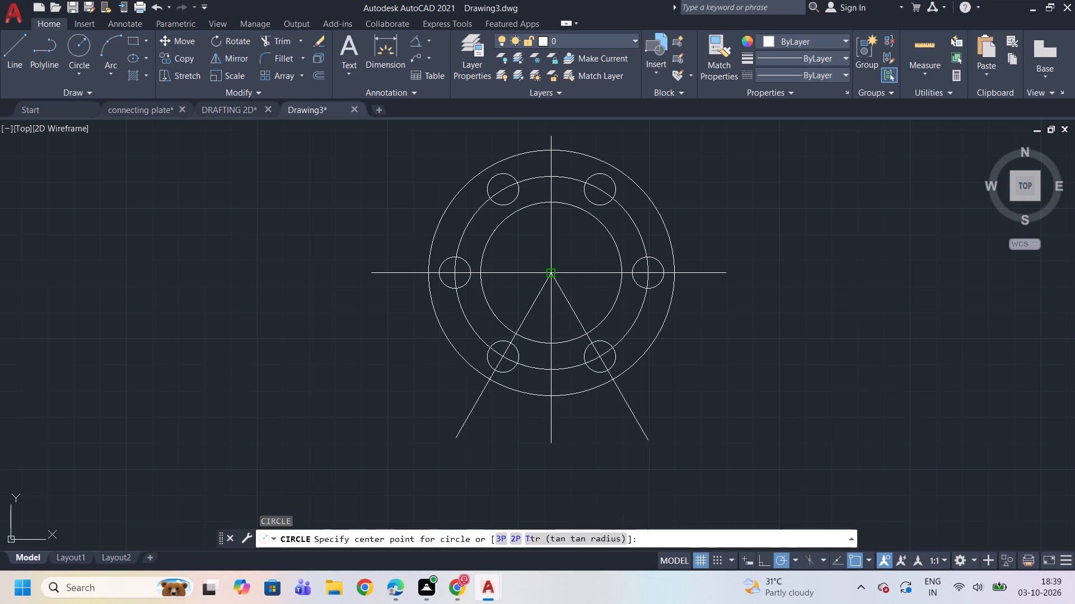
{"action": "left_click", "coordinate": [549, 273]}
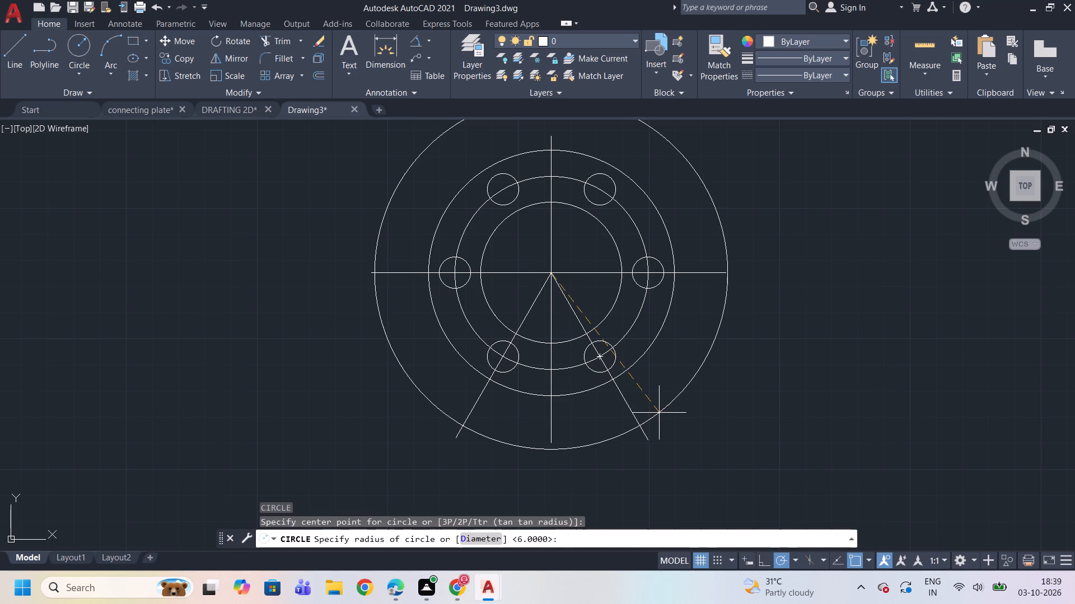
{"action": "type", "text": "100"}
{"action": "key", "text": "Return"}
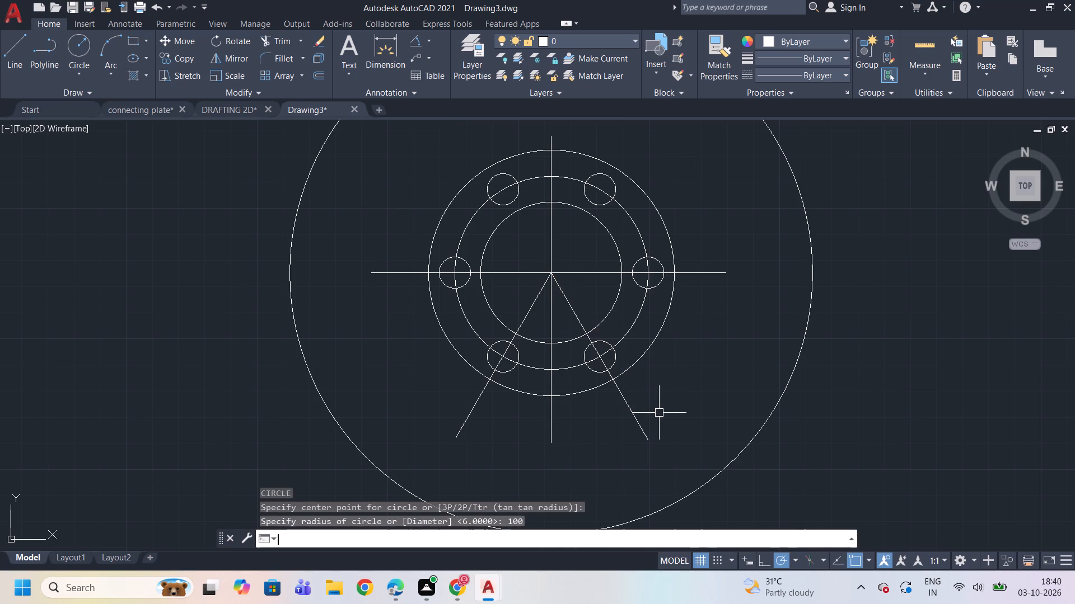
Extend the lower-left and lower-right inclined lines out to the radius 100 circle.
{"action": "scroll", "coordinate": [671, 386], "scroll_direction": "down", "scroll_amount": 3}
{"action": "scroll", "coordinate": [683, 438], "scroll_direction": "up", "scroll_amount": 2}
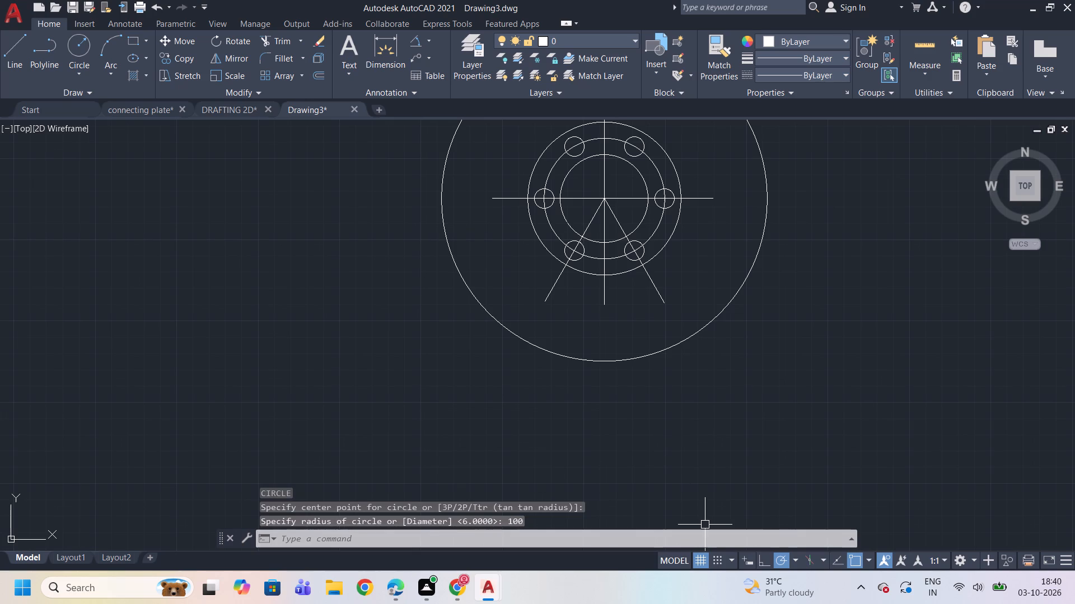
{"action": "key", "text": "Escape"}
{"action": "key", "text": "e"}
{"action": "key", "text": "x"}
{"action": "key", "text": "Return"}
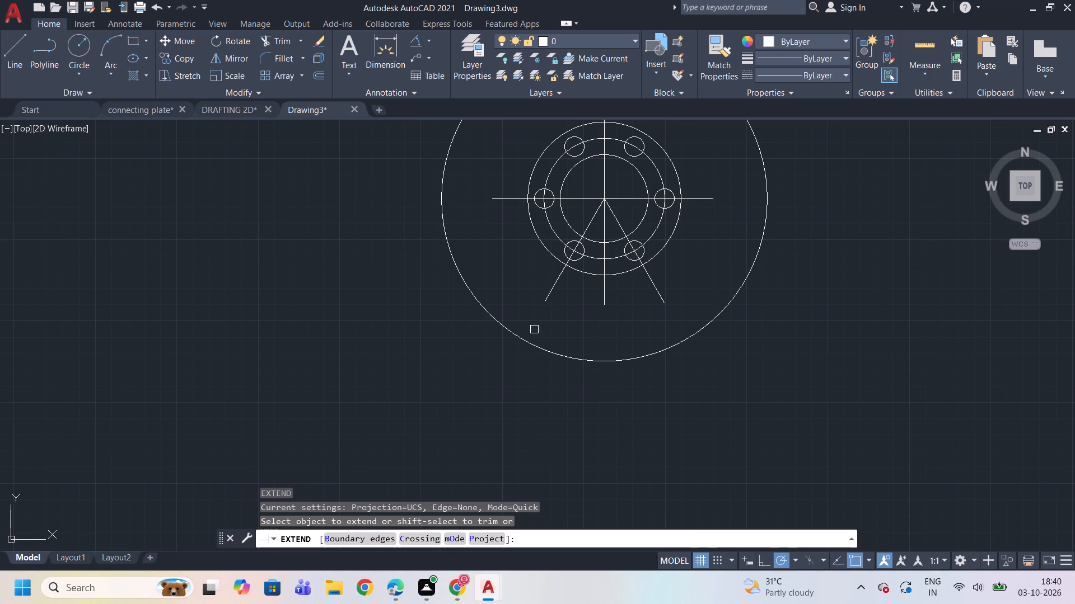
{"action": "left_click", "coordinate": [554, 289]}
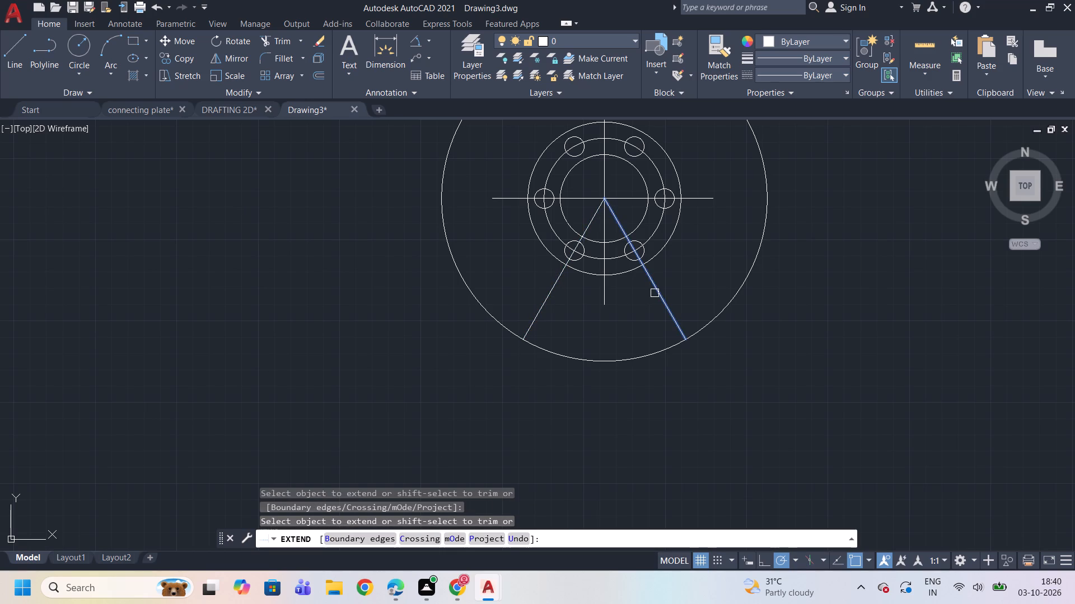
{"action": "left_click", "coordinate": [655, 293]}
{"action": "key", "text": "Escape"}
Draw concentric circles of radius 23 and 12 centred on the outer end of the lower-left inclined line.
{"action": "scroll", "coordinate": [633, 425], "scroll_direction": "down", "scroll_amount": 1}
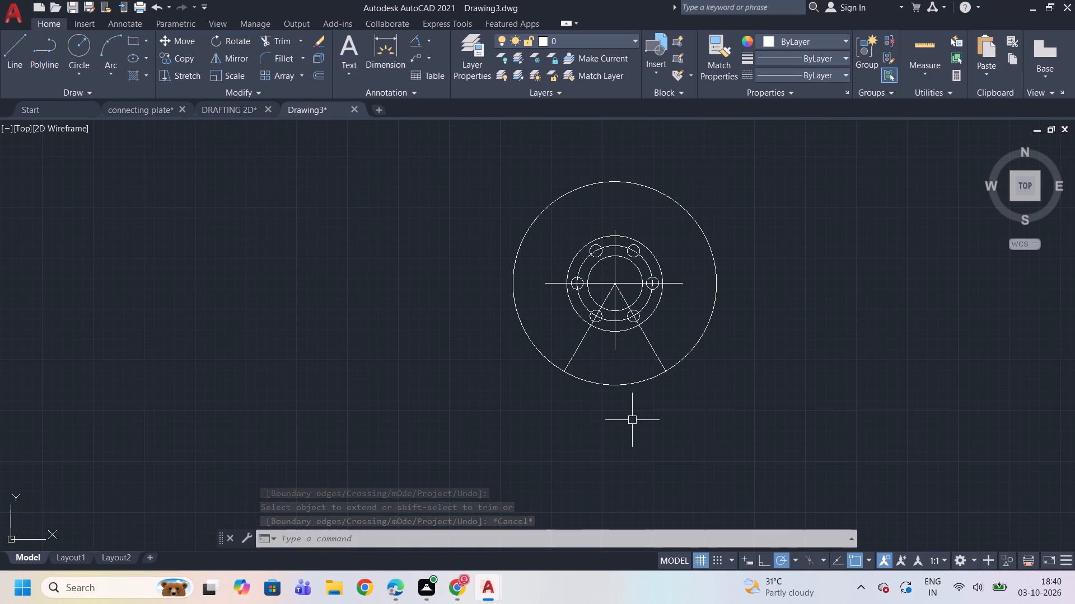
{"action": "key", "text": "c"}
{"action": "key", "text": "Return"}
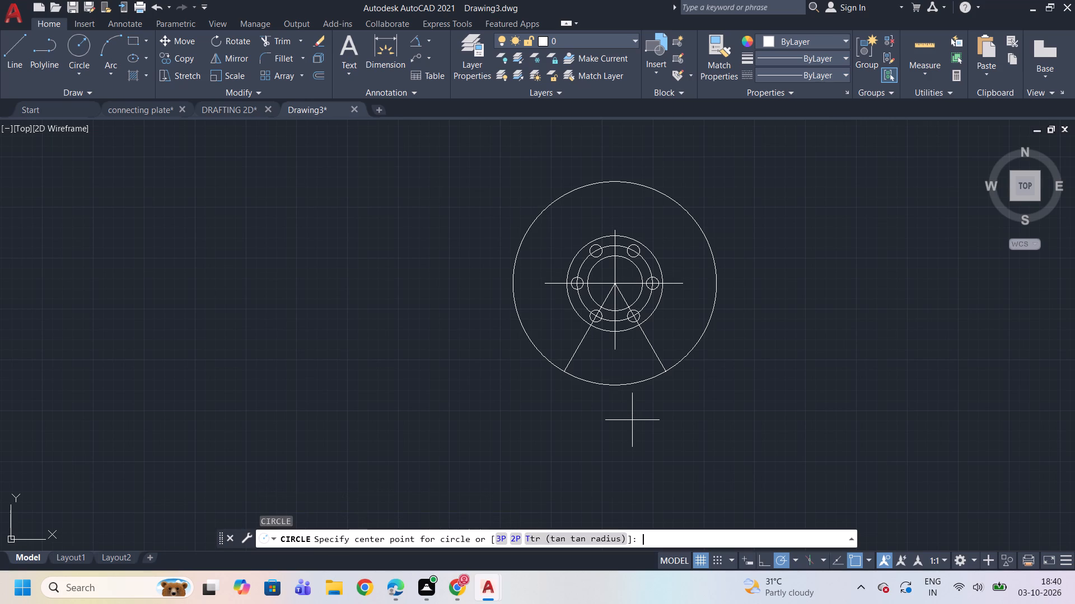
{"action": "left_click", "coordinate": [565, 375]}
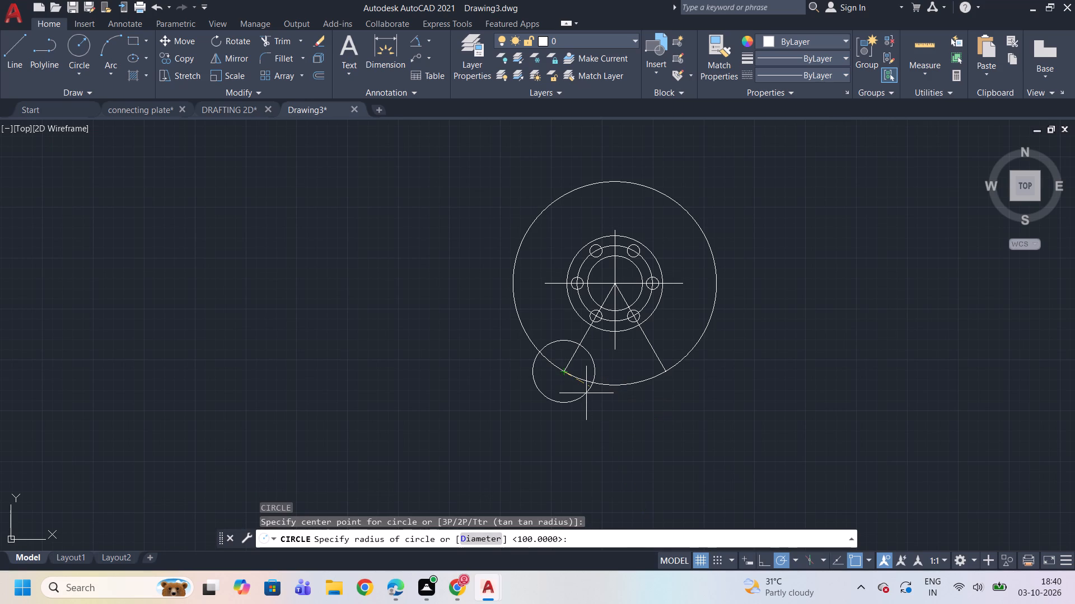
{"action": "type", "text": "23"}
{"action": "key", "text": "Return"}
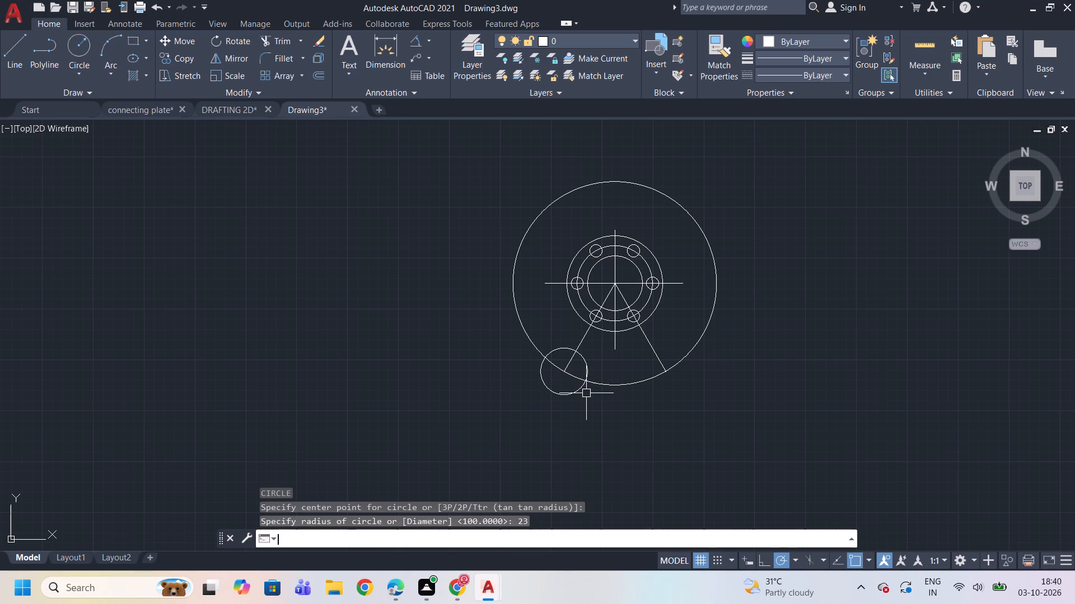
{"action": "key", "text": "c"}
{"action": "key", "text": "Return"}
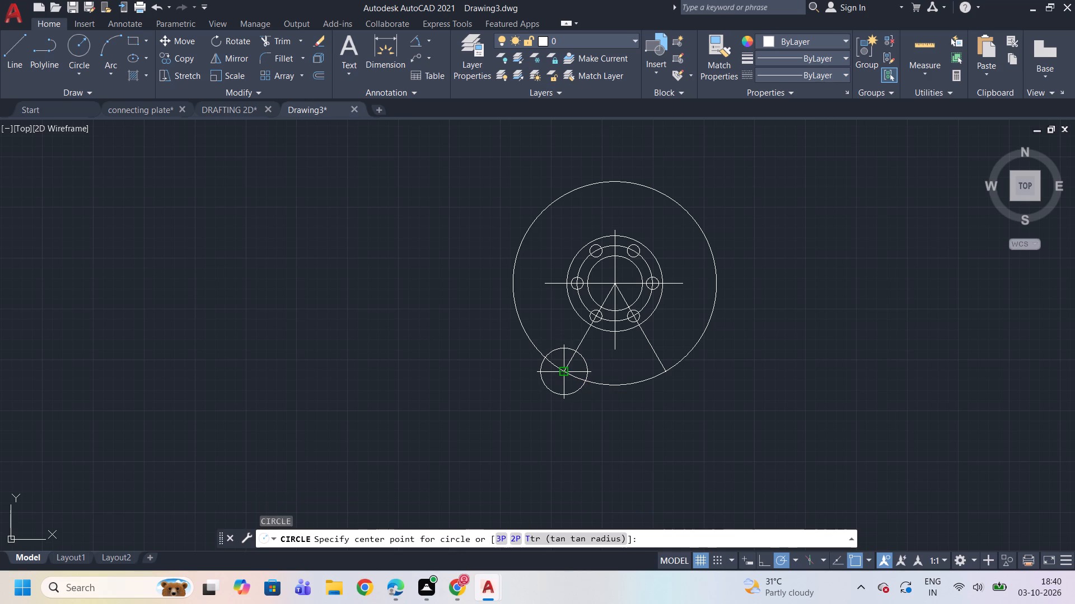
{"action": "left_click", "coordinate": [563, 373]}
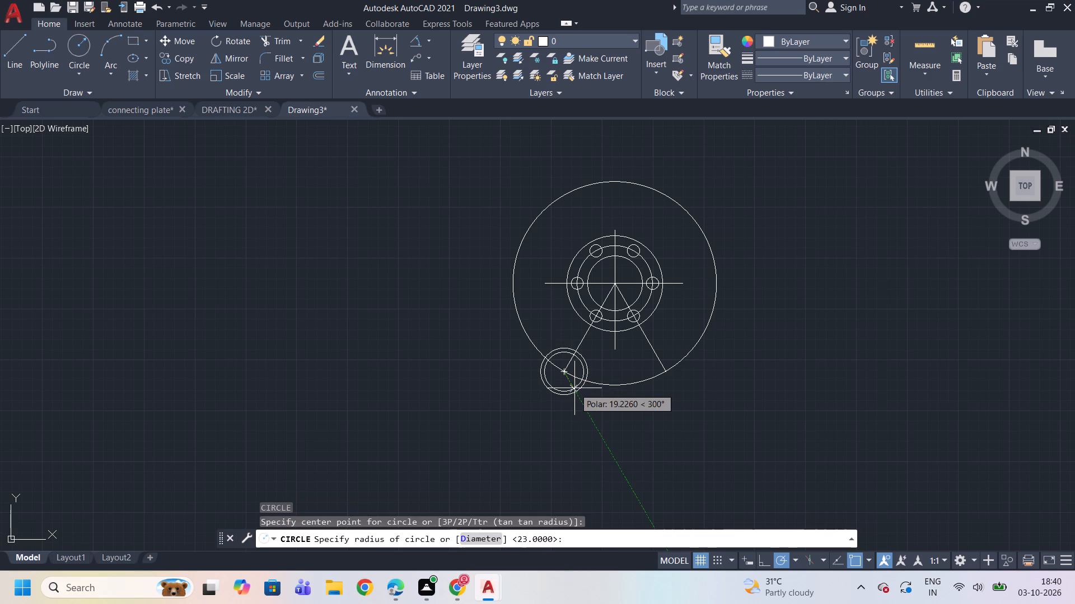
{"action": "type", "text": "12"}
{"action": "key", "text": "Return"}
Draw concentric circles of radius 23 and 12 centred on the outer end of the lower-right inclined line.
{"action": "key", "text": "c"}
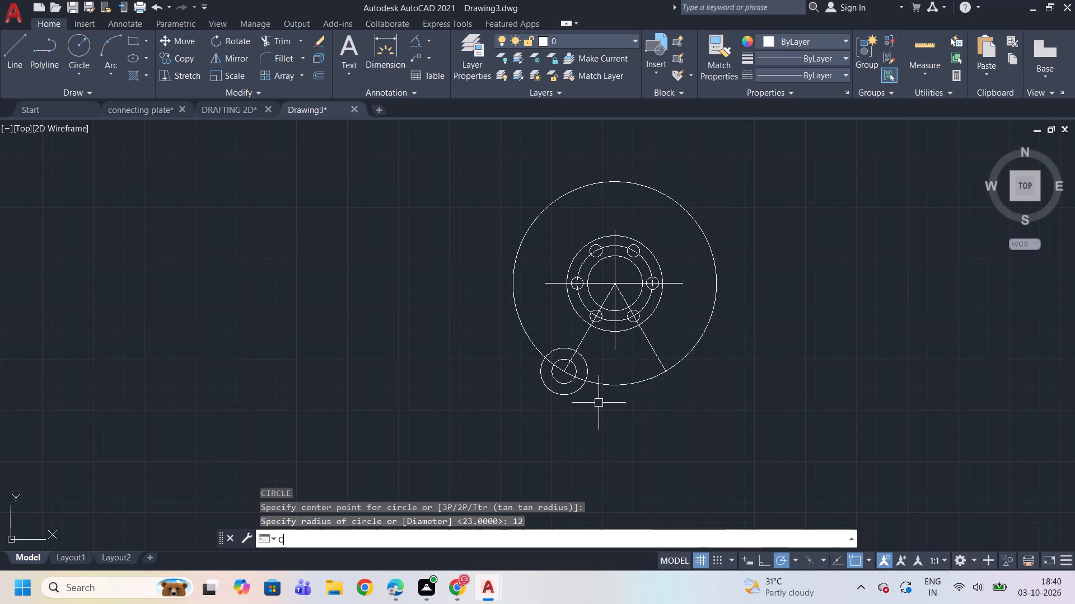
{"action": "key", "text": "Return"}
{"action": "scroll", "coordinate": [638, 386], "scroll_direction": "up", "scroll_amount": 3}
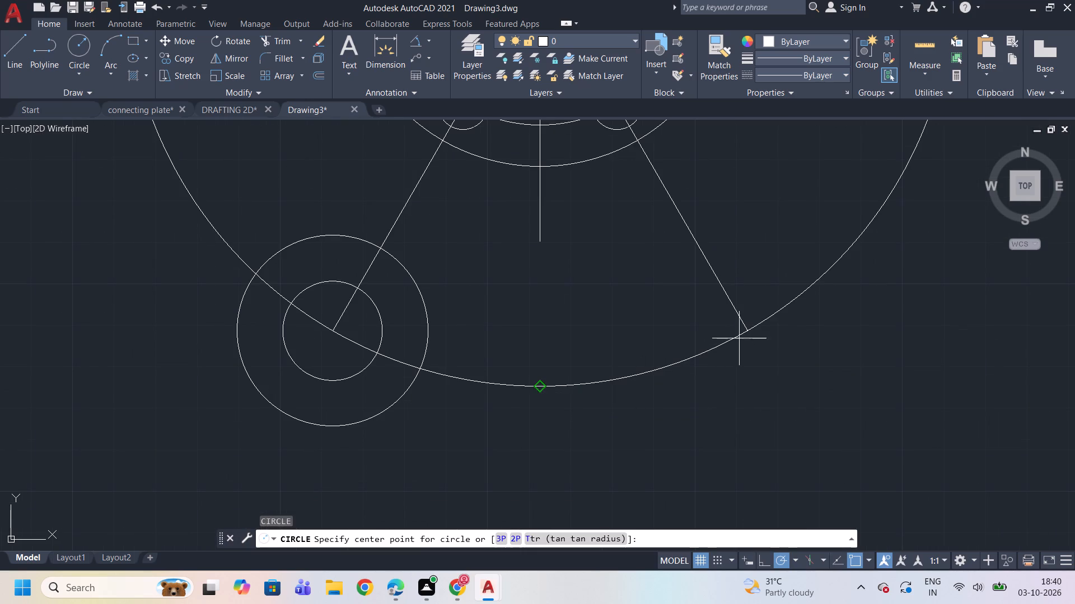
{"action": "left_click", "coordinate": [746, 328]}
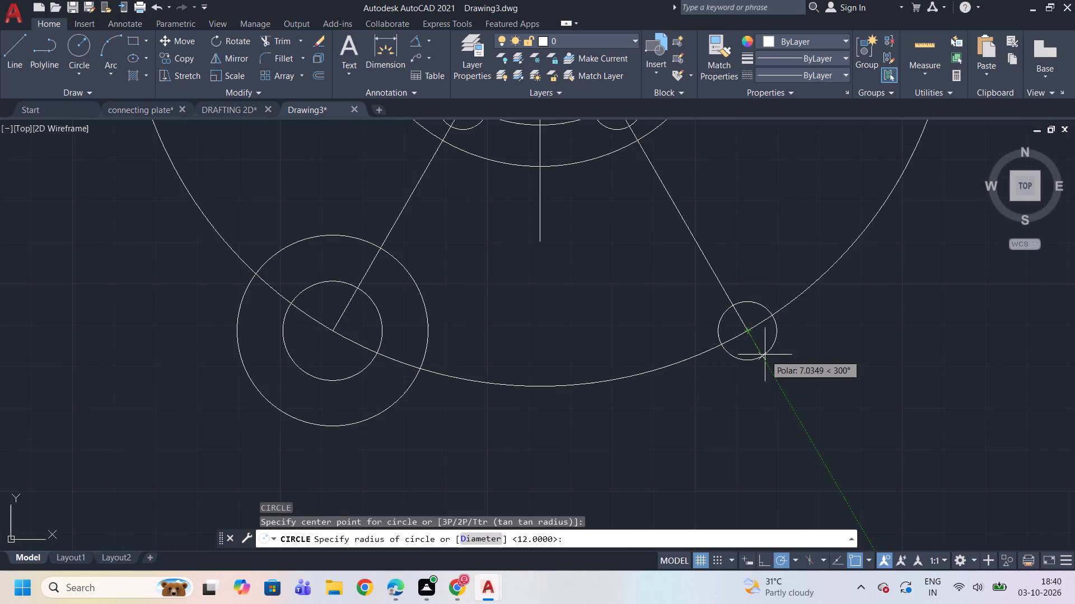
{"action": "type", "text": "23"}
{"action": "key", "text": "Return"}
{"action": "key", "text": "c"}
{"action": "key", "text": "Return"}
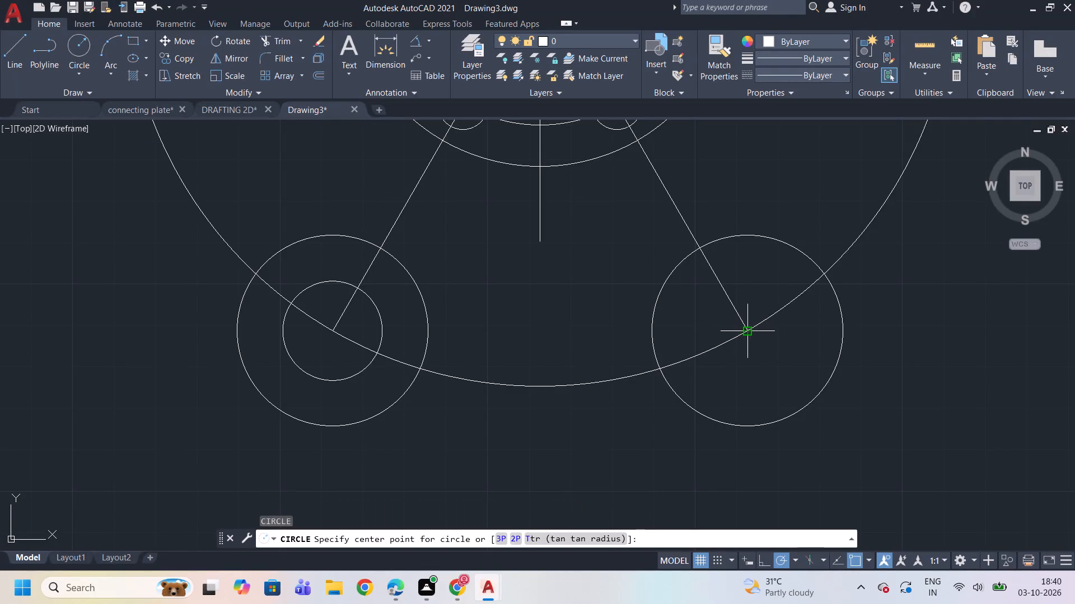
{"action": "scroll", "coordinate": [747, 338], "scroll_direction": "up", "scroll_amount": 3}
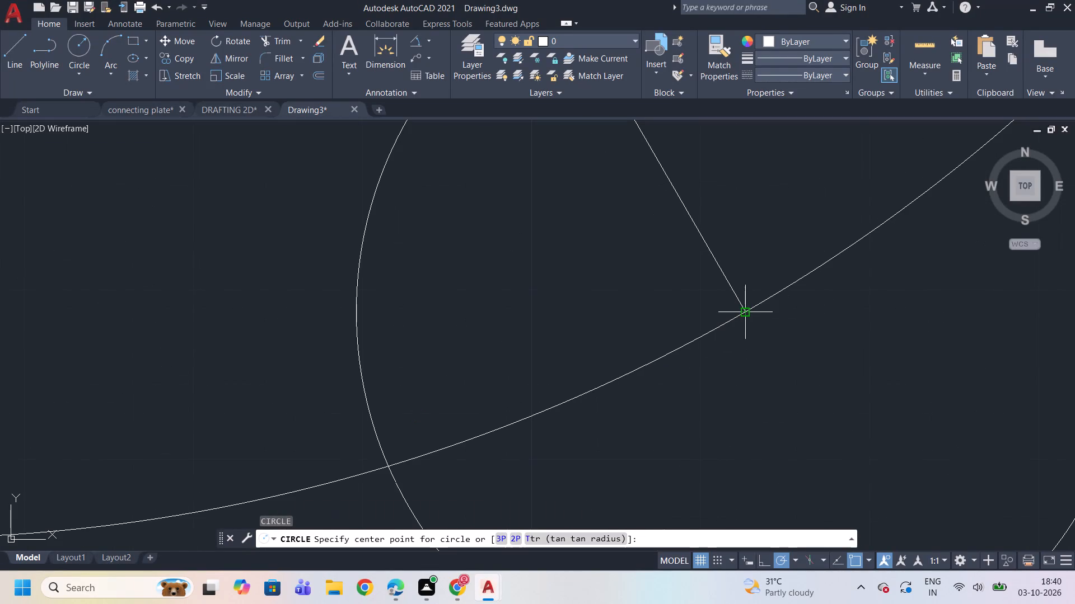
{"action": "left_click", "coordinate": [742, 314]}
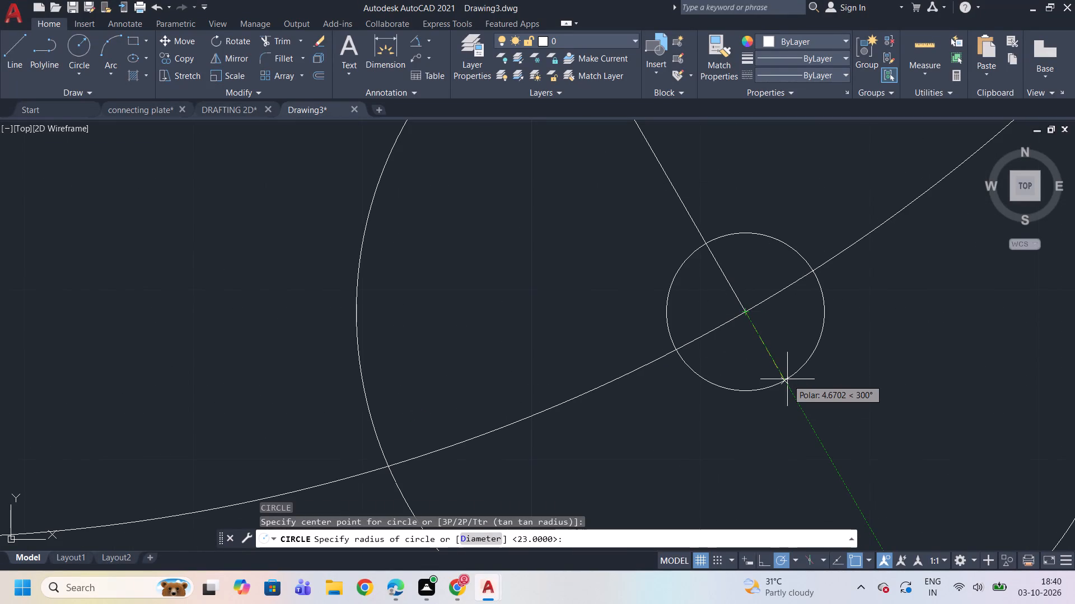
{"action": "type", "text": "12"}
{"action": "key", "text": "Return"}
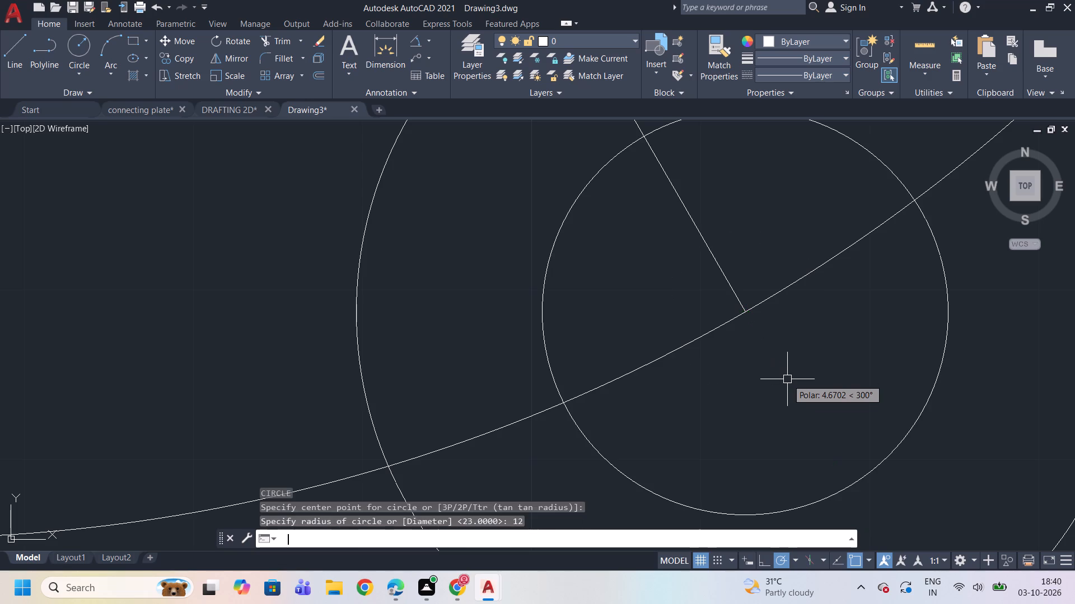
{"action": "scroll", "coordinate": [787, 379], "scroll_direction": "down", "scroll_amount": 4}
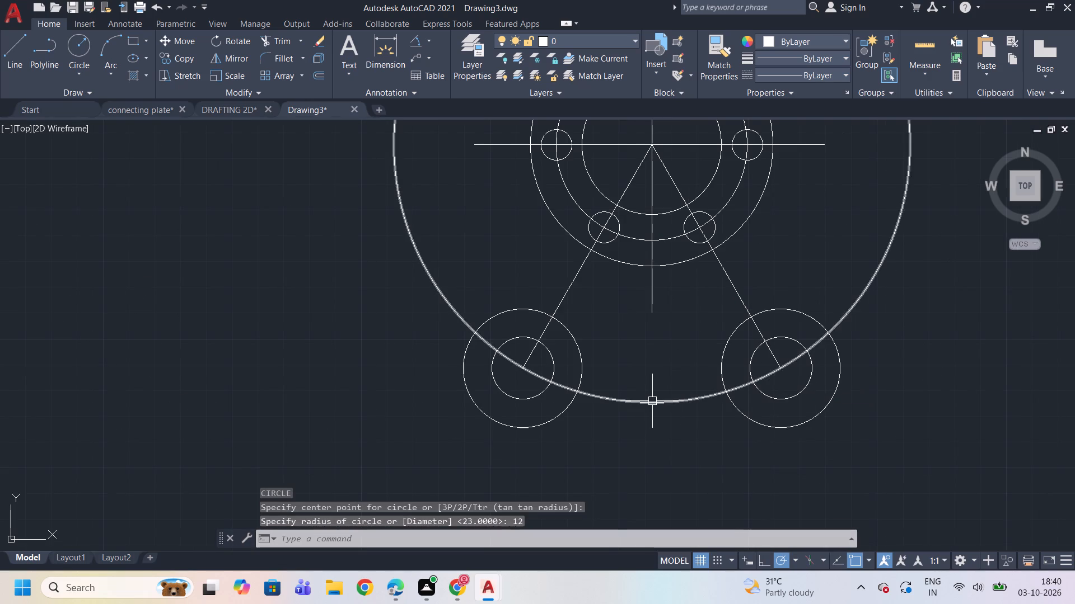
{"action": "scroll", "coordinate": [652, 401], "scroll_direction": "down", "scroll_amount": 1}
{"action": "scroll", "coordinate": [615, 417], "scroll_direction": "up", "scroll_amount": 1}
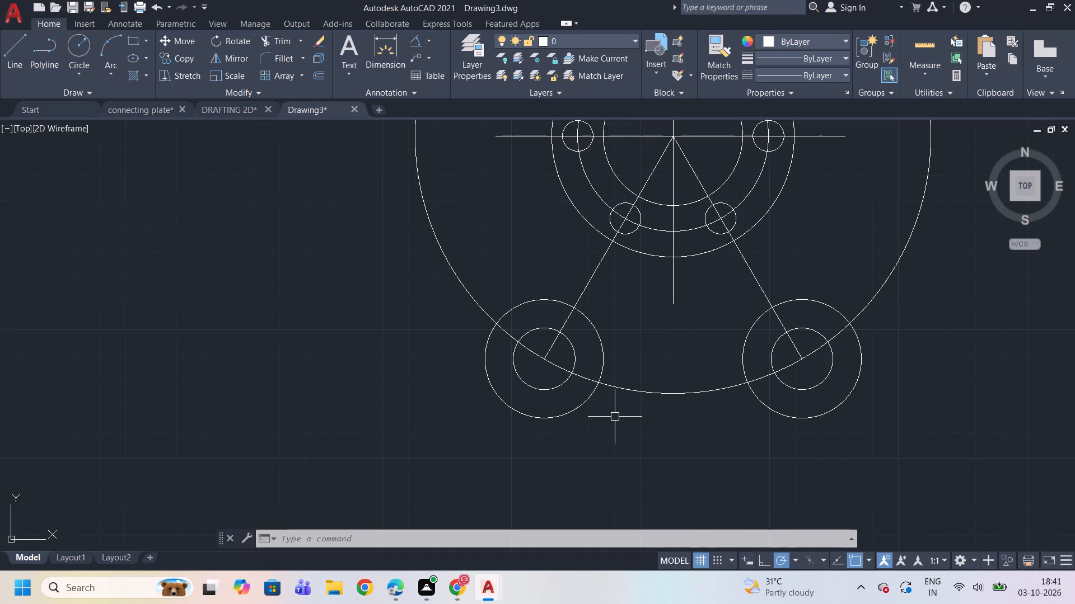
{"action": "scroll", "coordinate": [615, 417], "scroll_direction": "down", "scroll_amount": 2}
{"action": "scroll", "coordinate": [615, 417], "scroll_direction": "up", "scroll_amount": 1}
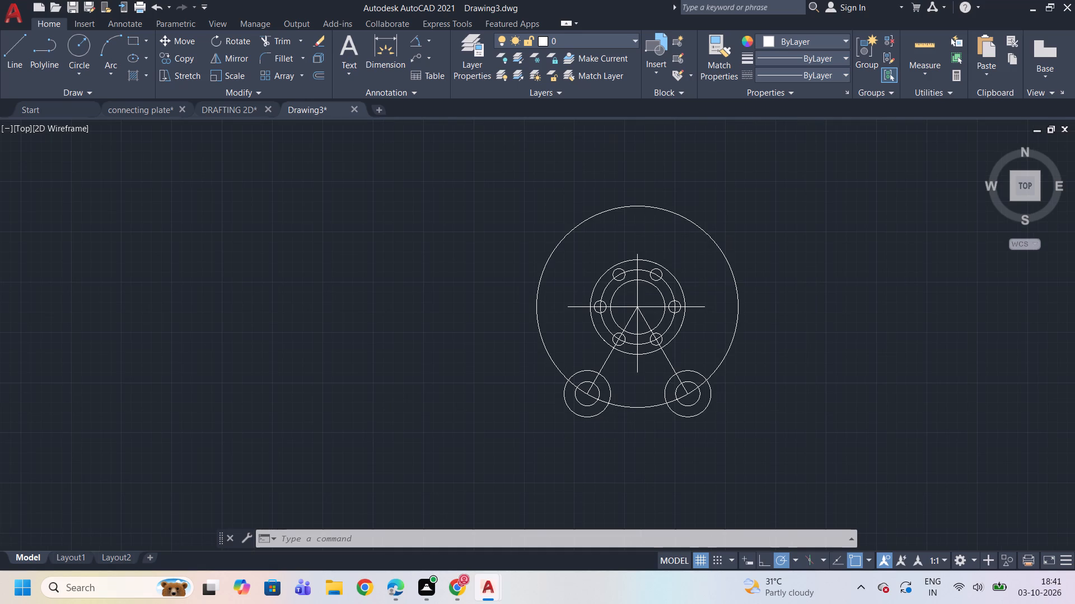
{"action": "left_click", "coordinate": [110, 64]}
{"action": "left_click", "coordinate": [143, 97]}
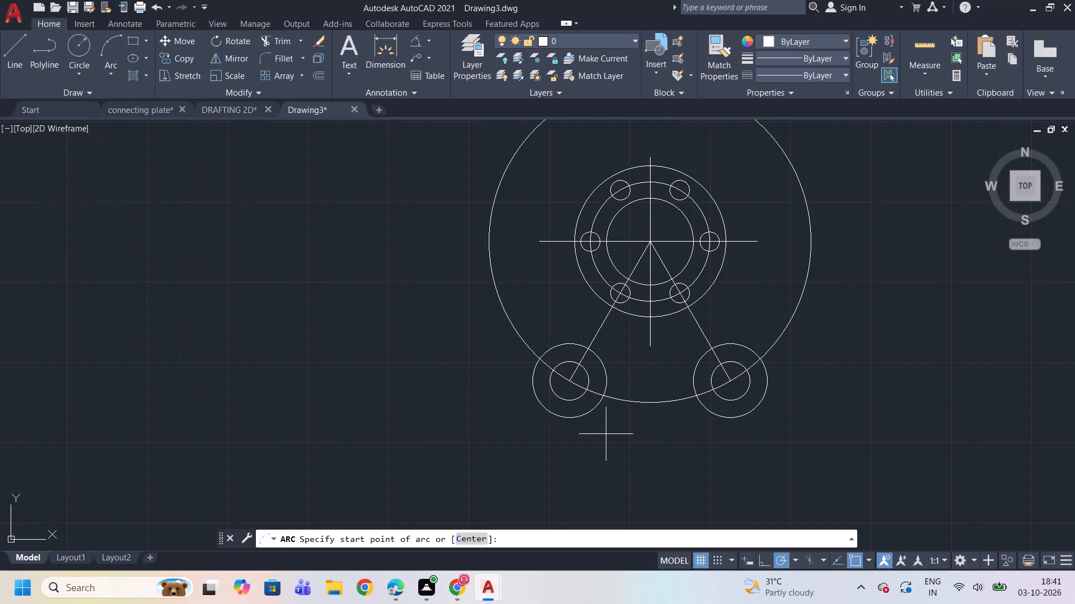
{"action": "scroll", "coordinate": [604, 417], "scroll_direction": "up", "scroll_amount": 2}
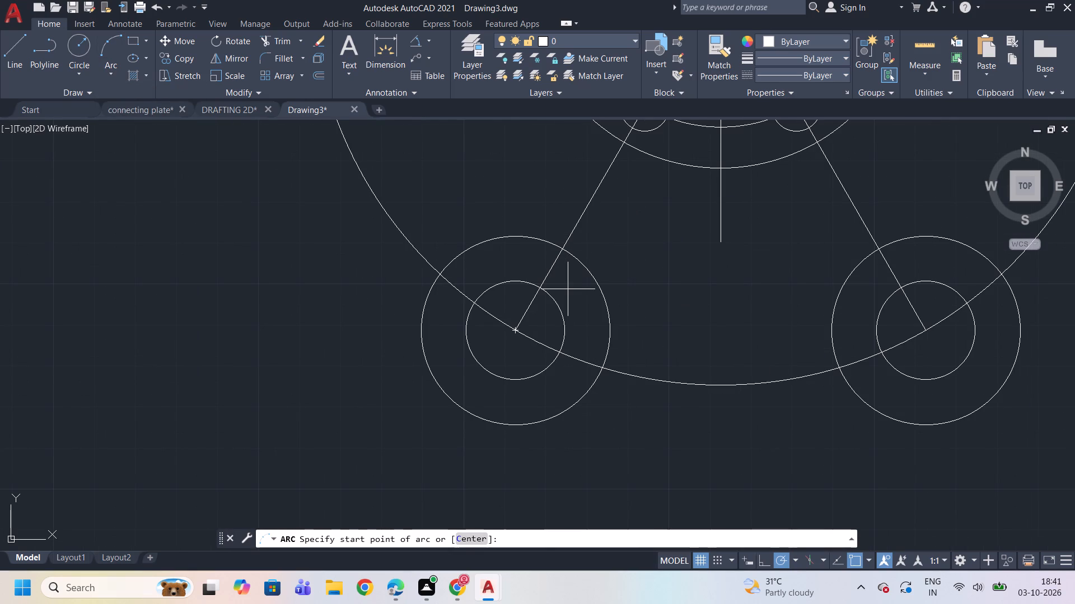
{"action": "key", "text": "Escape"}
Trim both inclined lines between the radius 23 and radius 12 circles at their outer ends.
{"action": "type", "text": "TR"}
{"action": "key", "text": "Return"}
{"action": "key", "text": "Return"}
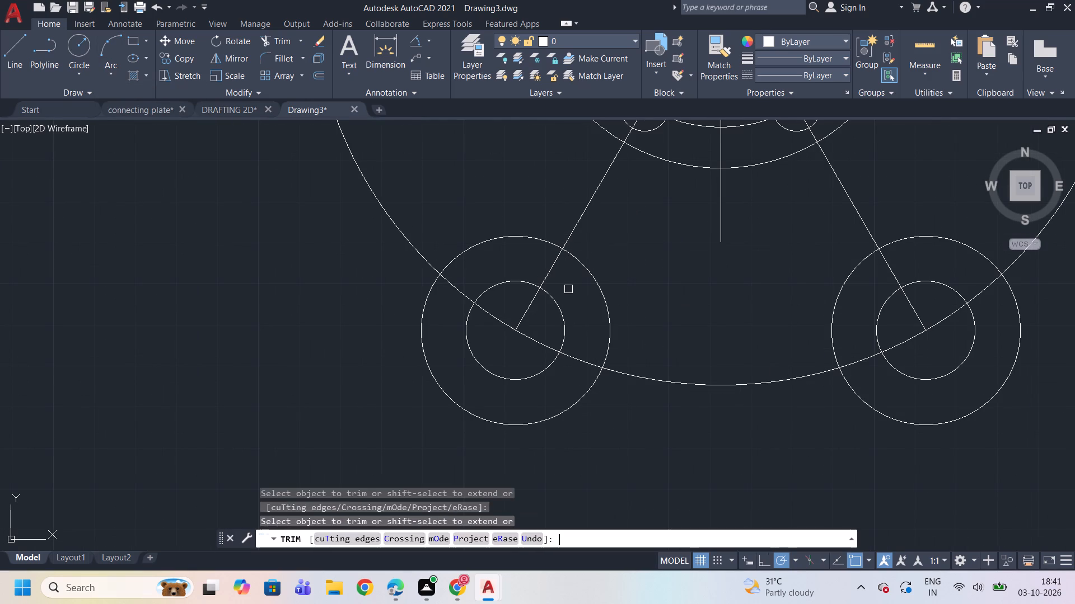
{"action": "left_click", "coordinate": [552, 272]}
{"action": "left_click", "coordinate": [894, 273]}
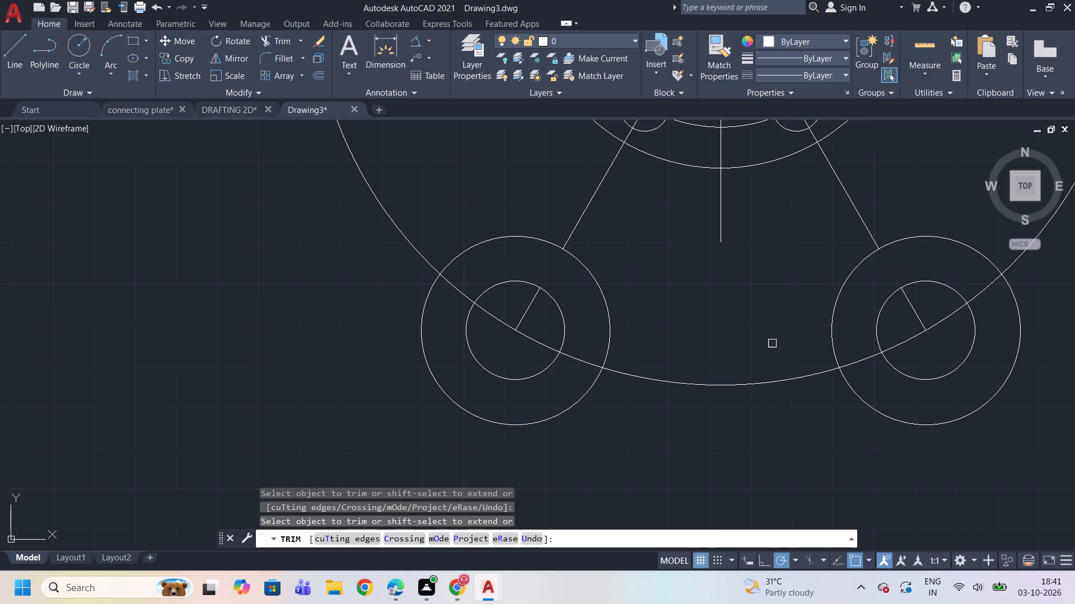
{"action": "key", "text": "Escape"}
Draw a three-point arc bulging downward between the points where the inclined lines meet the two radius 23 circles, passing just below the vertical centre line.
{"action": "scroll", "coordinate": [590, 354], "scroll_direction": "down", "scroll_amount": 1}
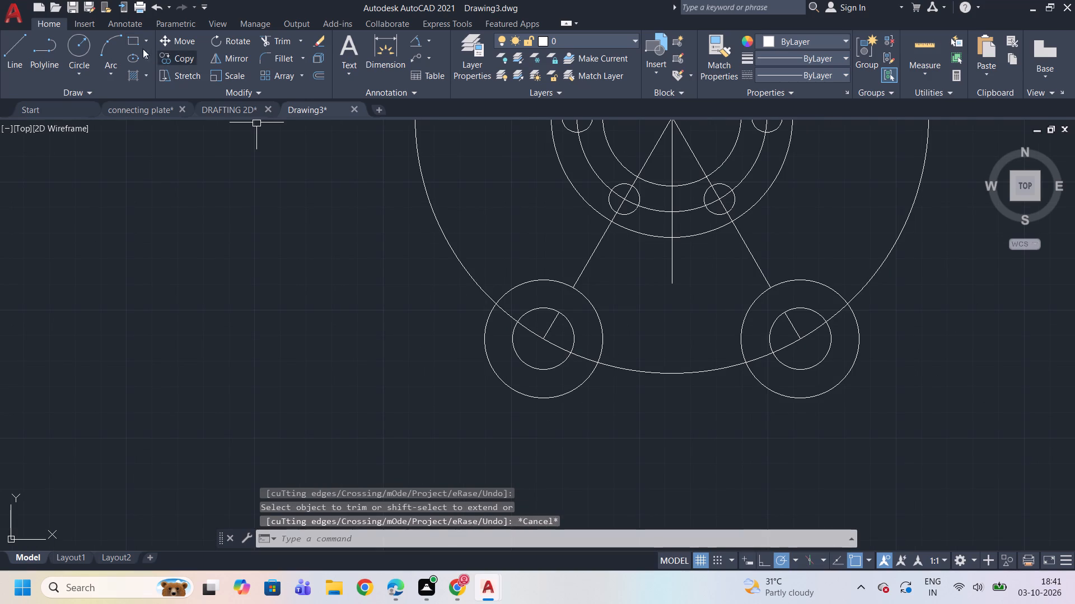
{"action": "left_click", "coordinate": [107, 62]}
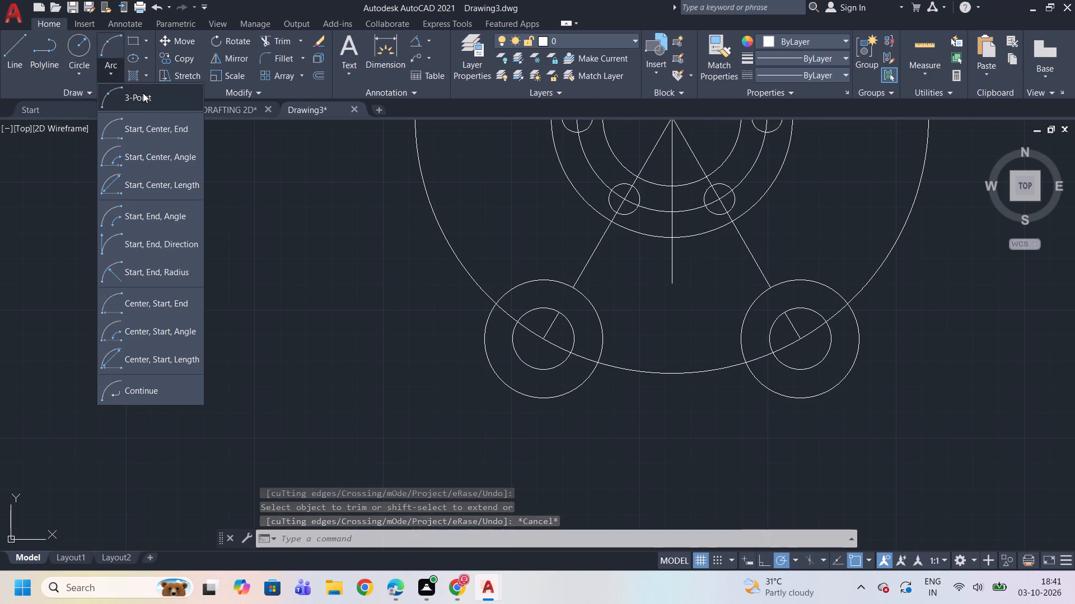
{"action": "left_click", "coordinate": [143, 93]}
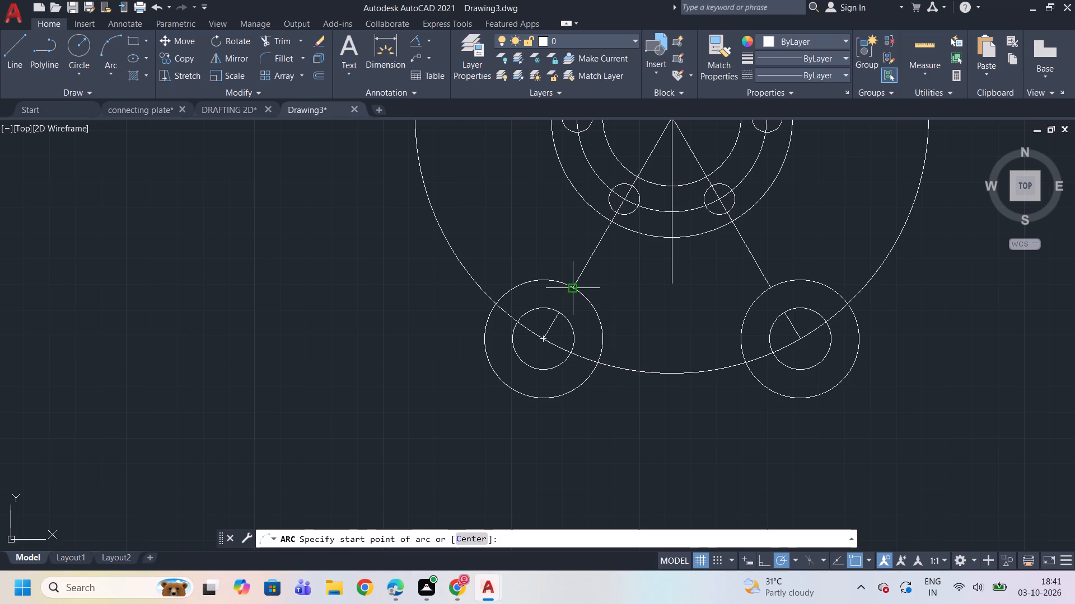
{"action": "left_click", "coordinate": [574, 285]}
{"action": "left_click", "coordinate": [652, 310]}
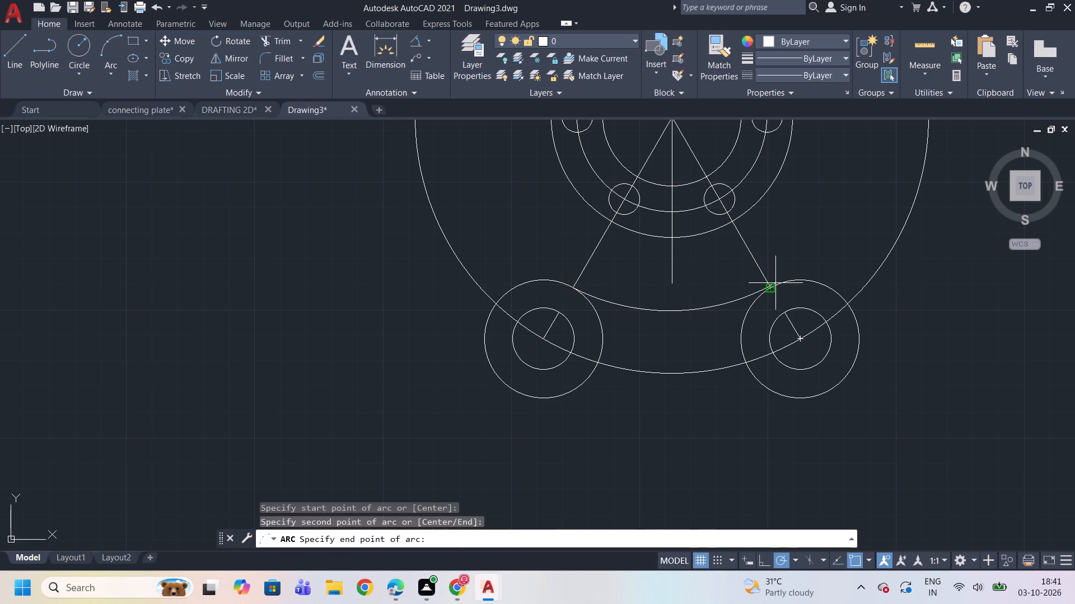
{"action": "left_click", "coordinate": [772, 285]}
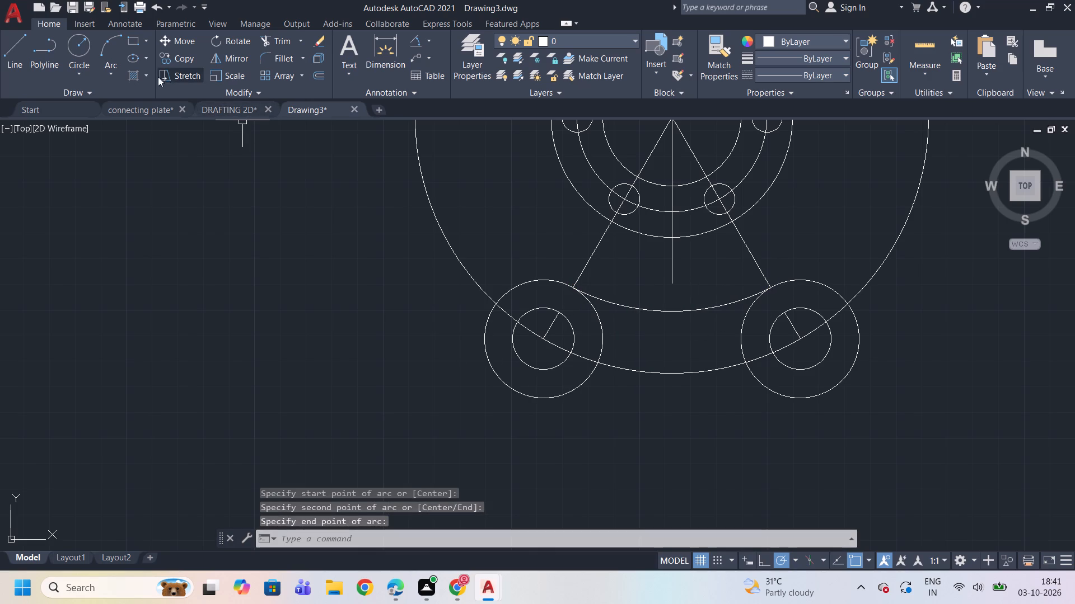
Draw a three-point arc between the inner line ends on the two radius 12 circles, passing just above the bottom of the radius 100 circle.
{"action": "left_click", "coordinate": [109, 65]}
{"action": "left_click", "coordinate": [147, 100]}
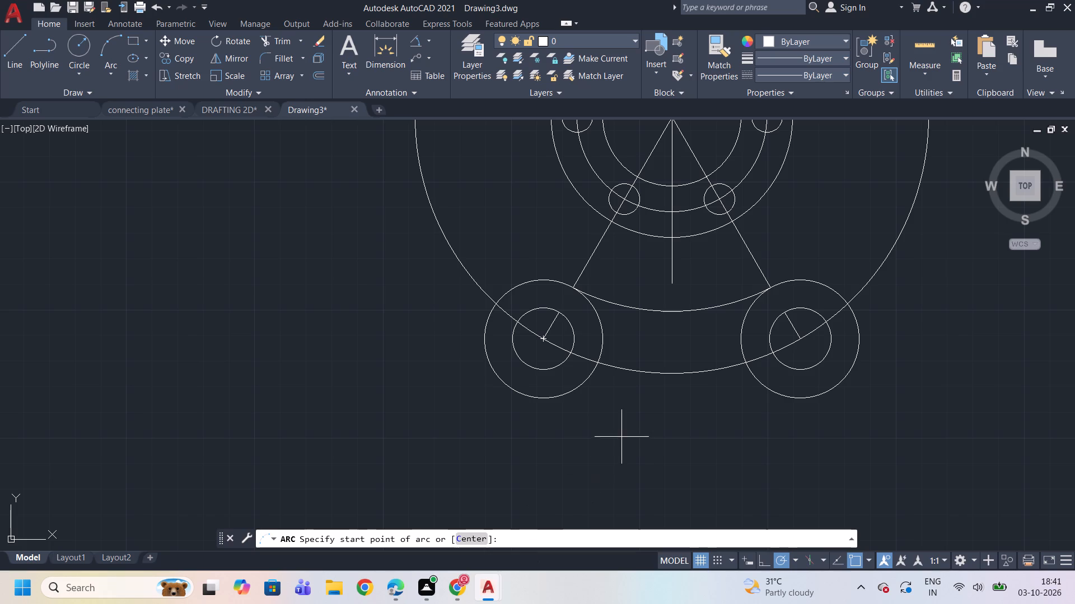
{"action": "left_click", "coordinate": [562, 309]}
{"action": "left_click", "coordinate": [682, 352]}
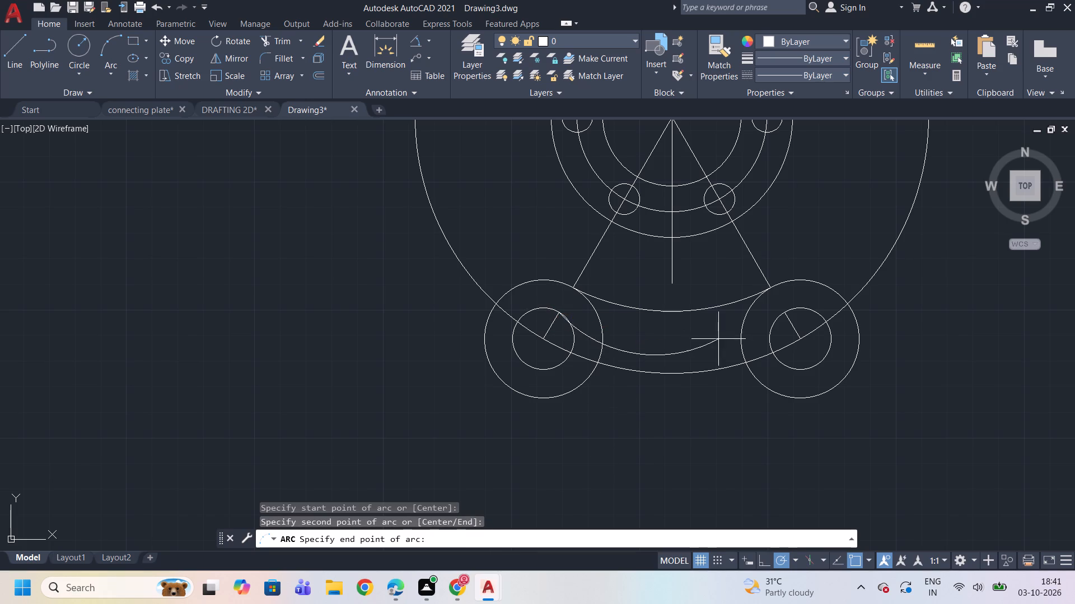
{"action": "left_click", "coordinate": [785, 313]}
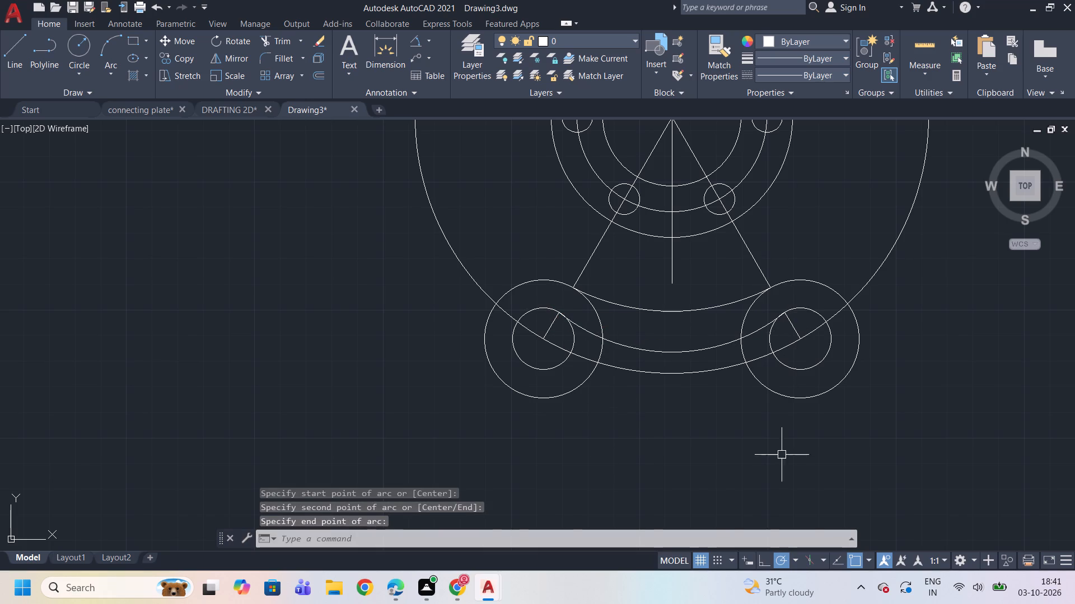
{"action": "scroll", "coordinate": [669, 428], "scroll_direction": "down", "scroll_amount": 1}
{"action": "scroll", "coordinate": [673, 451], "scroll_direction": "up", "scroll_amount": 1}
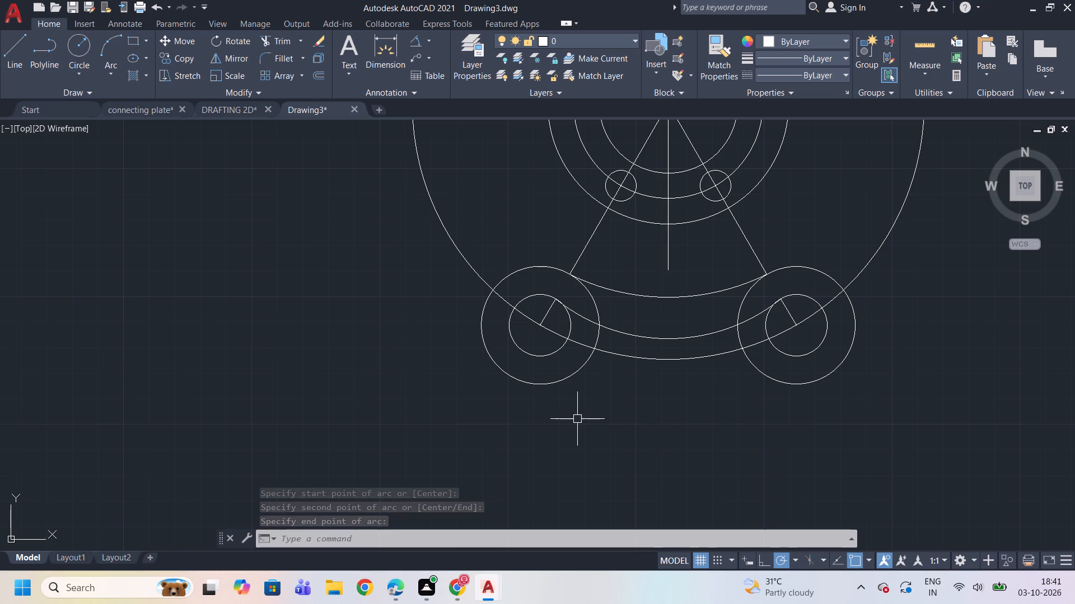
Extend both short inclined lines through the circle centres to the far side of the radius 12 circles.
{"action": "key", "text": "Escape"}
{"action": "type", "text": "EX"}
{"action": "key", "text": "Return"}
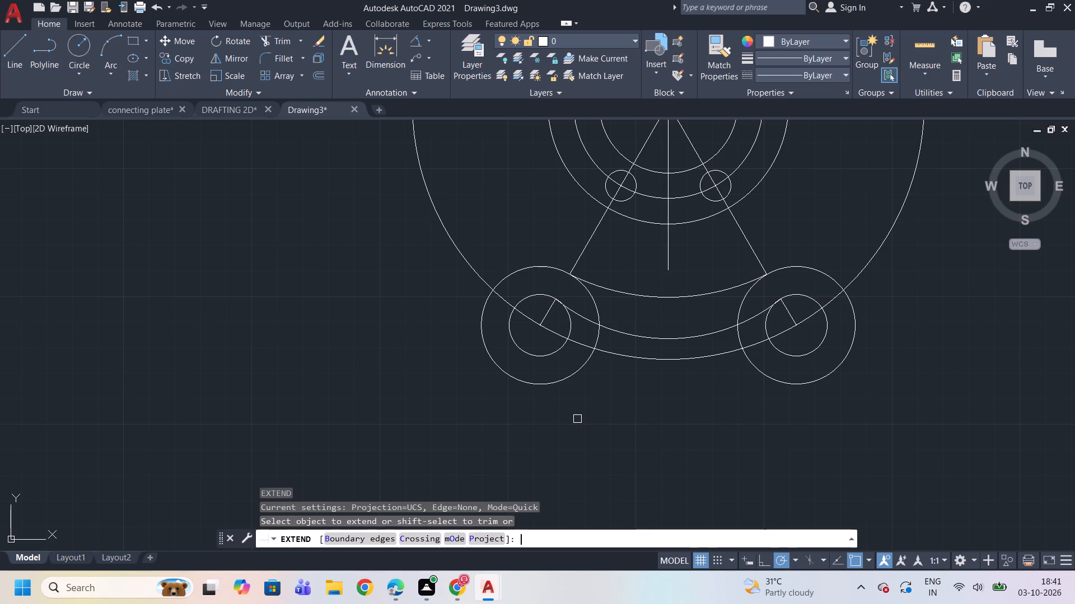
{"action": "left_click", "coordinate": [545, 314]}
{"action": "left_click", "coordinate": [791, 315]}
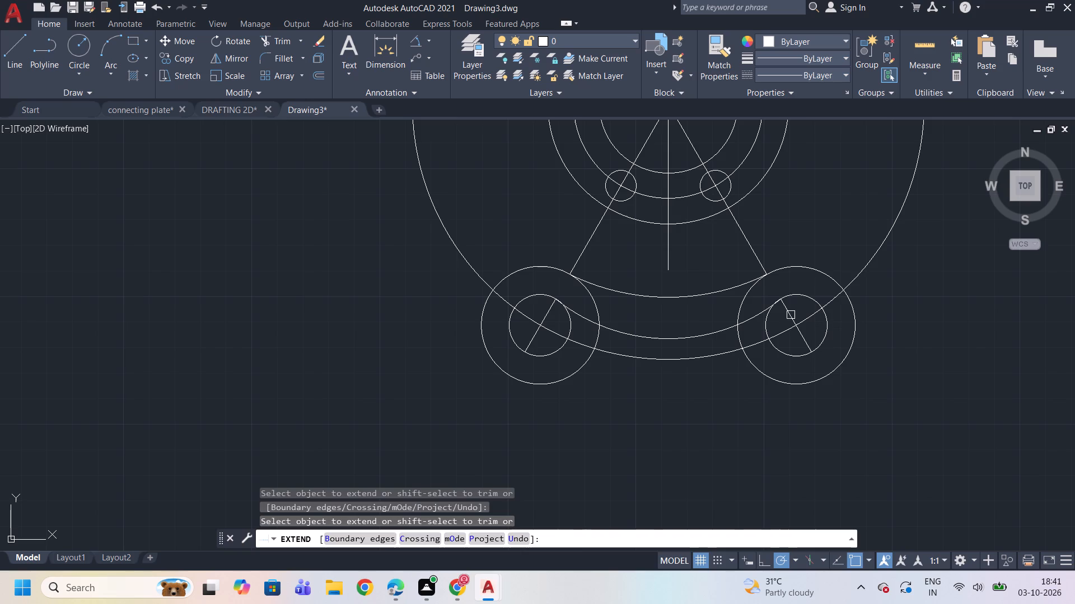
{"action": "key", "text": "Escape"}
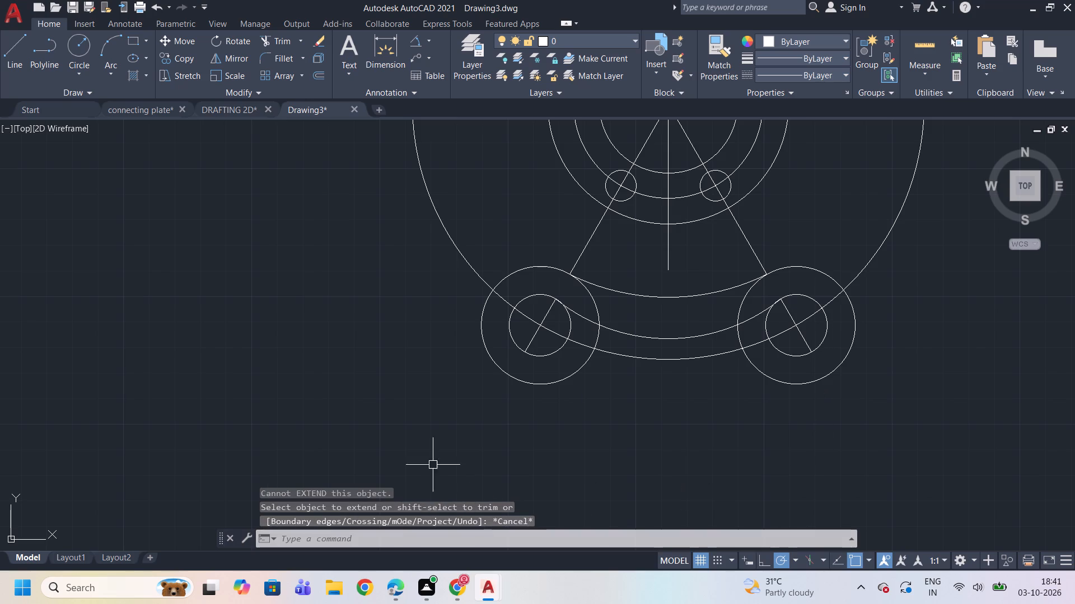
Draw a three-point arc between the outer line ends on the two radius 12 circles, passing just below the bottom of the radius 100 circle.
{"action": "left_click", "coordinate": [110, 67]}
{"action": "left_click", "coordinate": [147, 91]}
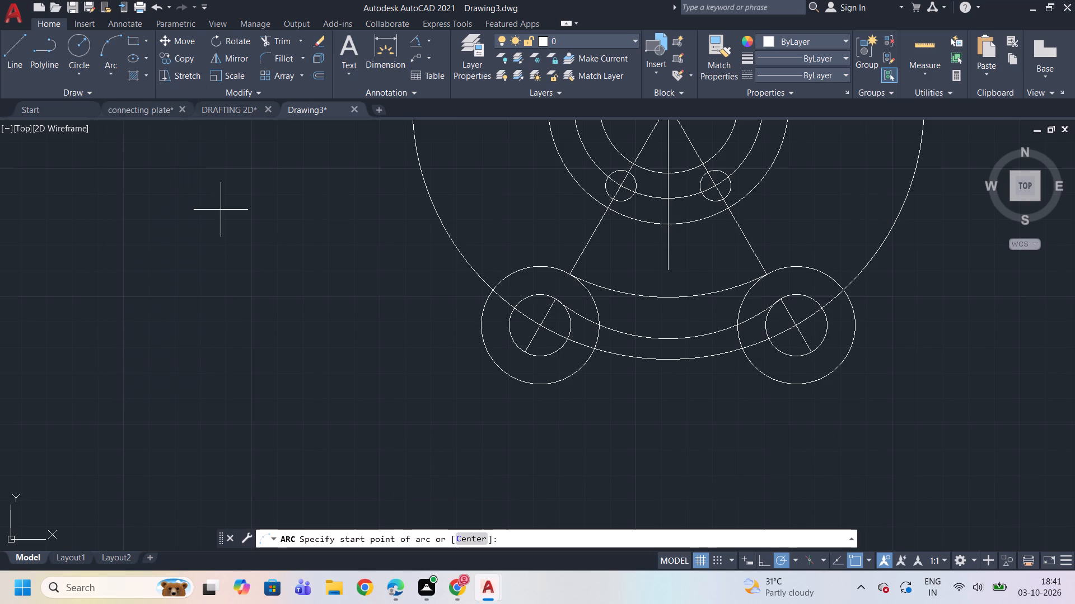
{"action": "scroll", "coordinate": [527, 385], "scroll_direction": "down", "scroll_amount": 1}
{"action": "scroll", "coordinate": [573, 404], "scroll_direction": "up", "scroll_amount": 2}
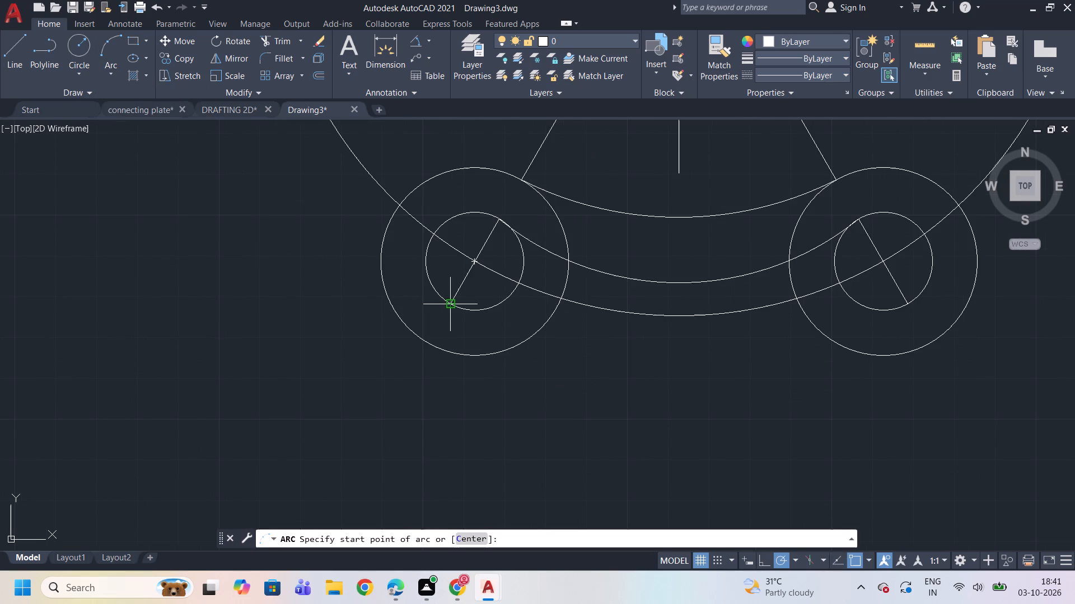
{"action": "left_click", "coordinate": [450, 304]}
{"action": "left_click", "coordinate": [725, 355]}
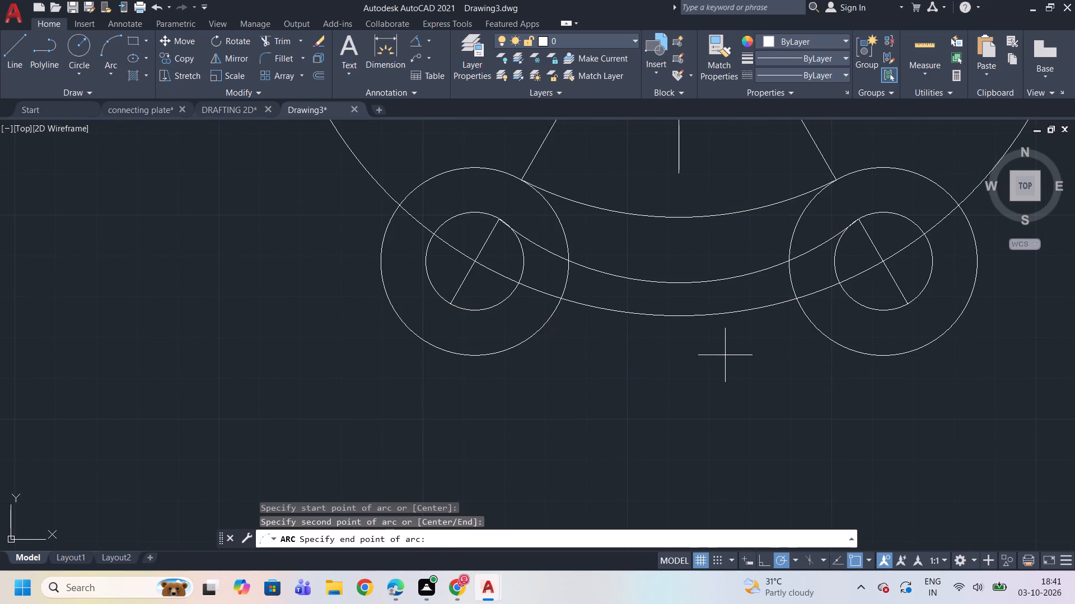
{"action": "left_click", "coordinate": [909, 306]}
Extend both short inclined lines outward from the radius 12 circles to the radius 23 circles.
{"action": "scroll", "coordinate": [652, 407], "scroll_direction": "down", "scroll_amount": 1}
{"action": "scroll", "coordinate": [665, 464], "scroll_direction": "down", "scroll_amount": 1}
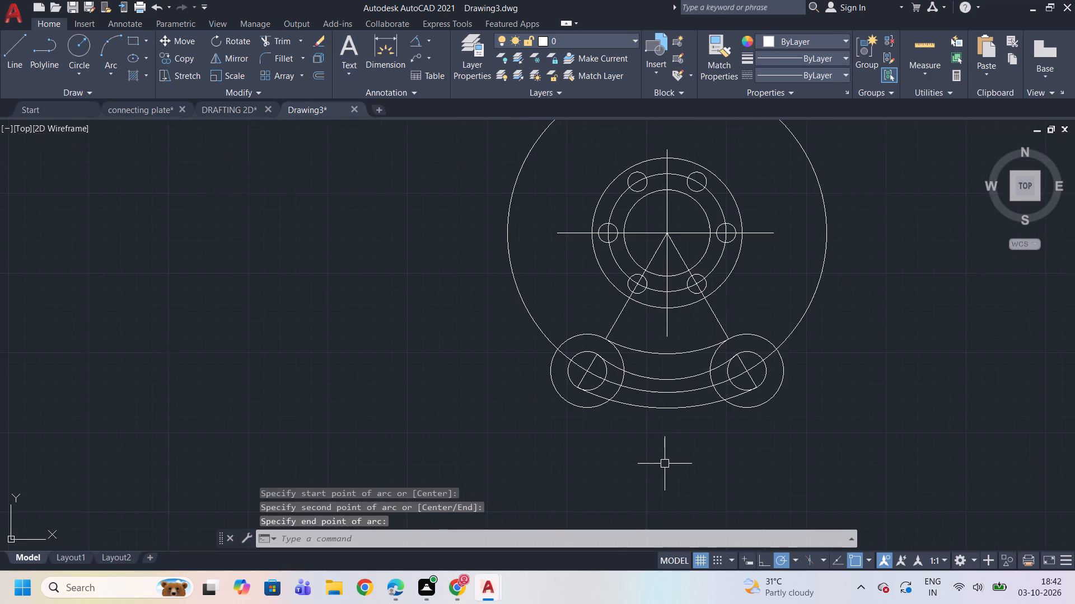
{"action": "scroll", "coordinate": [665, 464], "scroll_direction": "up", "scroll_amount": 2}
{"action": "scroll", "coordinate": [665, 463], "scroll_direction": "down", "scroll_amount": 1}
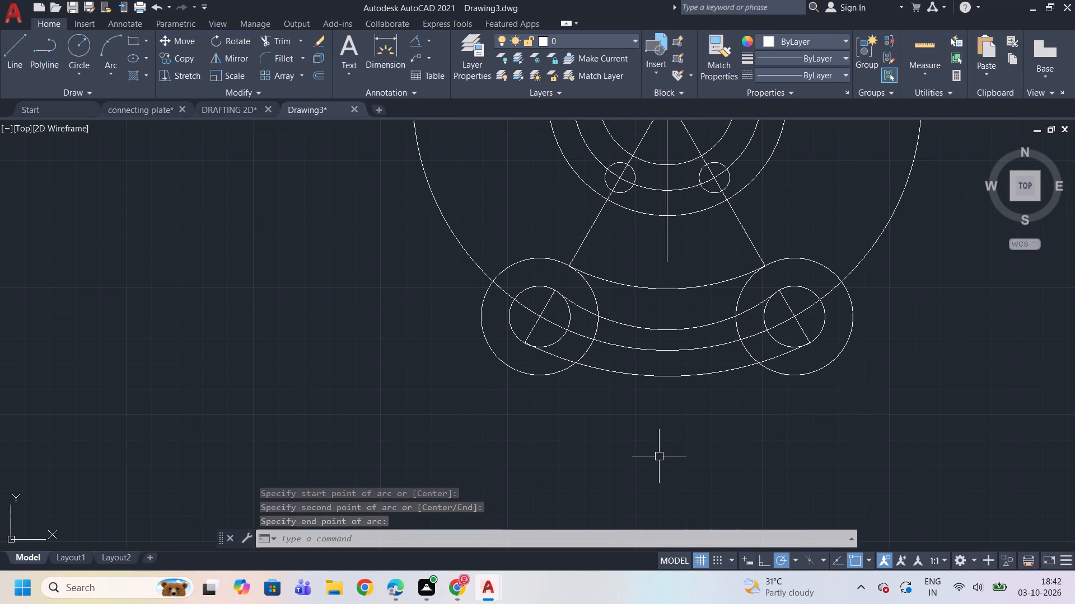
{"action": "type", "text": "EX"}
{"action": "key", "text": "Return"}
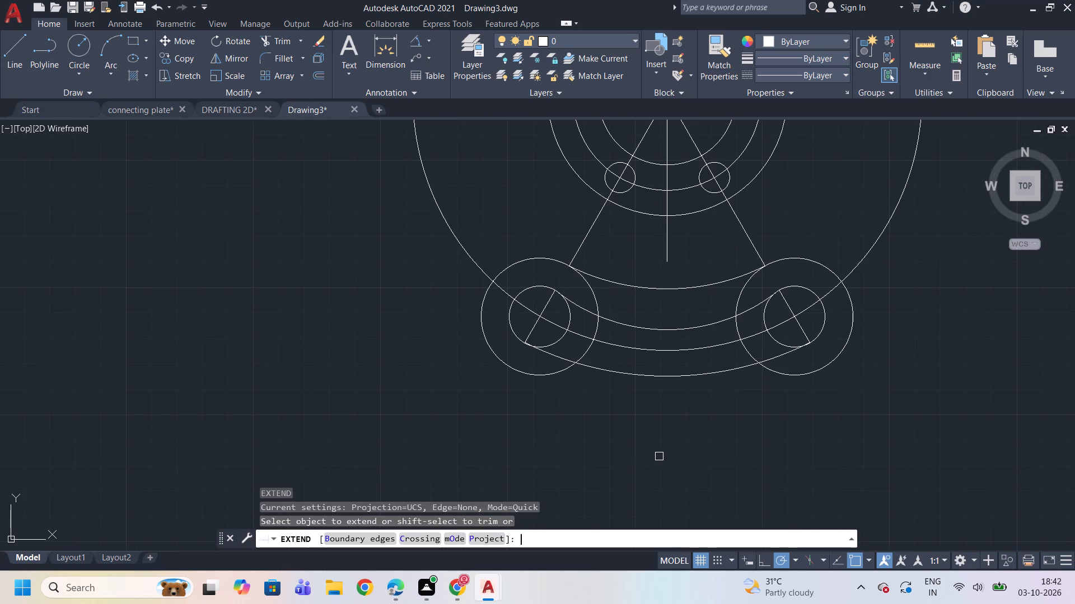
{"action": "left_click", "coordinate": [533, 324]}
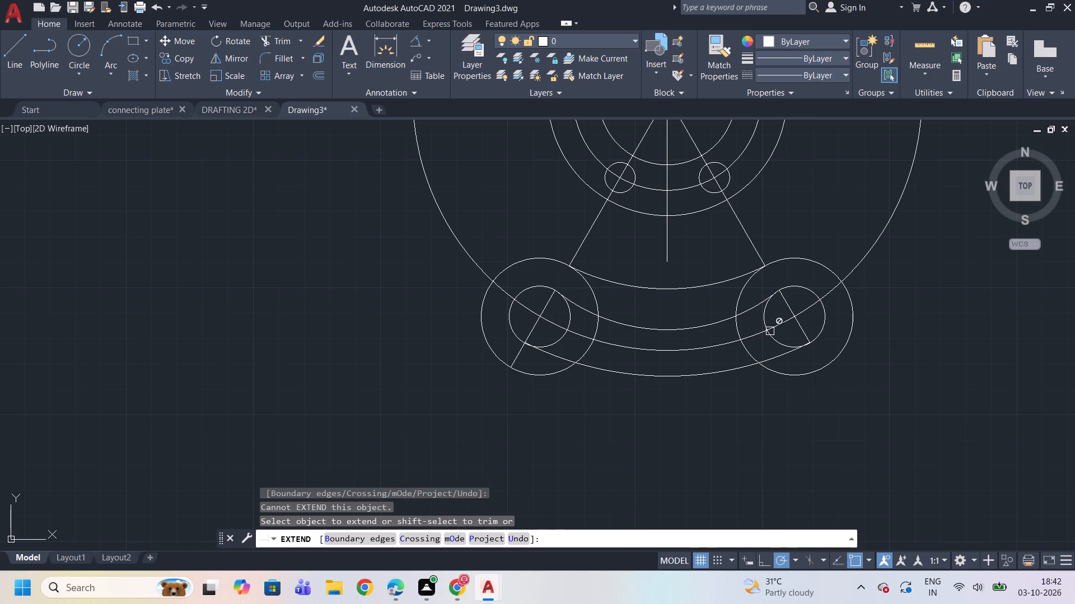
{"action": "left_click", "coordinate": [803, 329]}
{"action": "scroll", "coordinate": [521, 422], "scroll_direction": "down", "scroll_amount": 1}
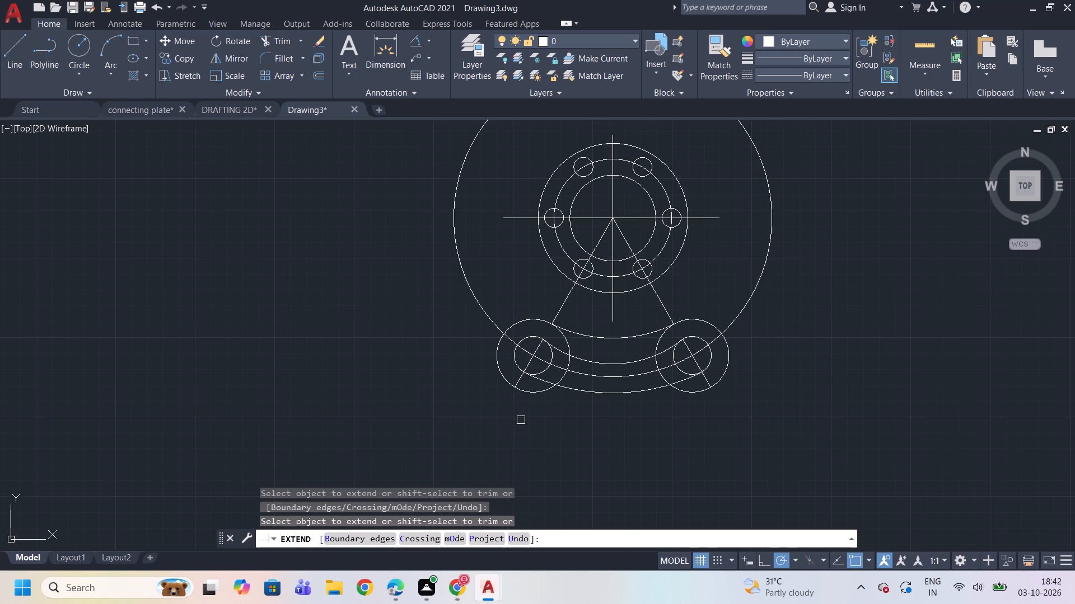
{"action": "key", "text": "Escape"}
Draw a three-point arc between the outer line ends on the two radius 23 circles, bulging below the slot's lower arc.
{"action": "left_click", "coordinate": [114, 60]}
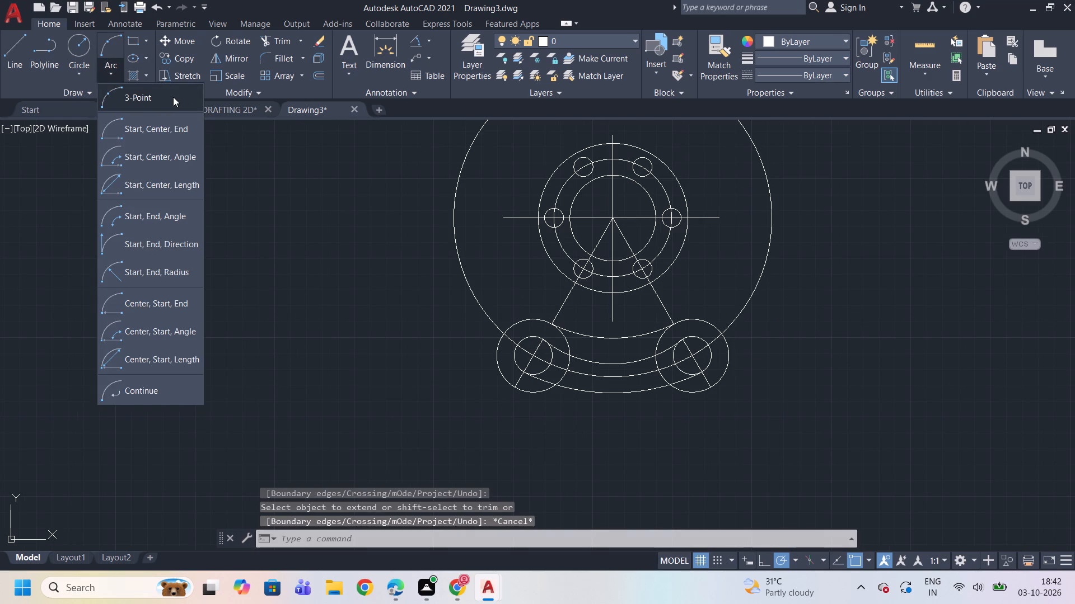
{"action": "left_click", "coordinate": [173, 97]}
{"action": "scroll", "coordinate": [576, 482], "scroll_direction": "up", "scroll_amount": 2}
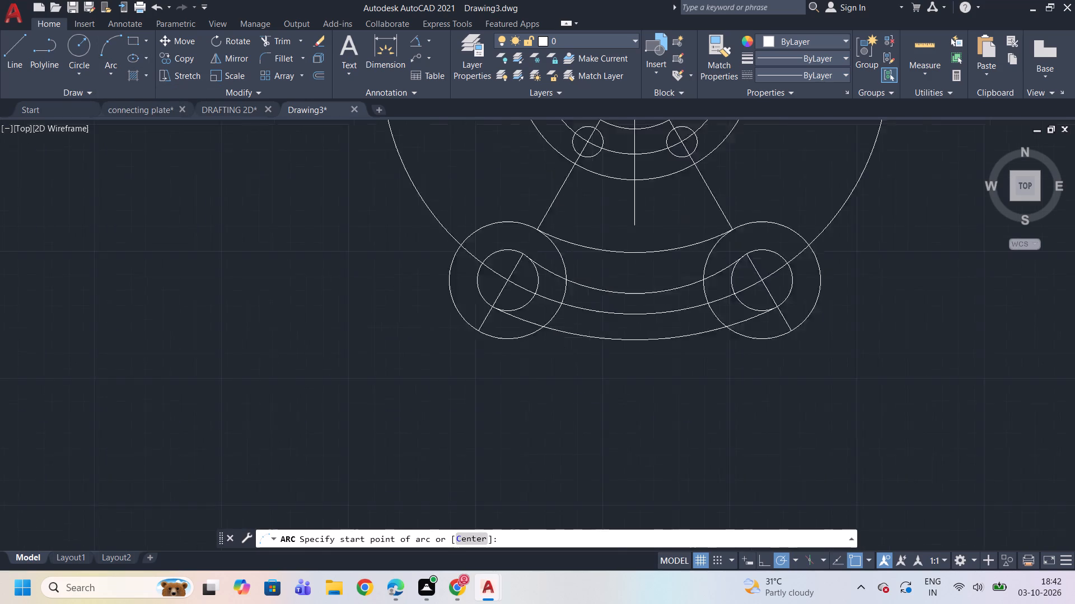
{"action": "scroll", "coordinate": [576, 473], "scroll_direction": "up", "scroll_amount": 1}
{"action": "scroll", "coordinate": [569, 436], "scroll_direction": "down", "scroll_amount": 1}
{"action": "scroll", "coordinate": [564, 353], "scroll_direction": "down", "scroll_amount": 1}
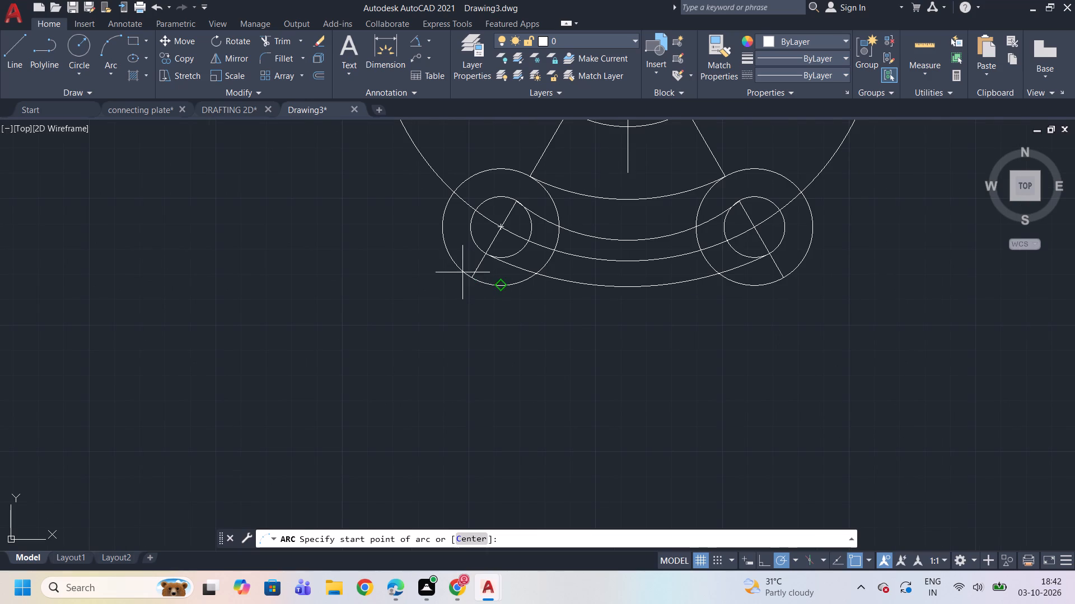
{"action": "left_click", "coordinate": [468, 279]}
{"action": "left_click", "coordinate": [615, 314]}
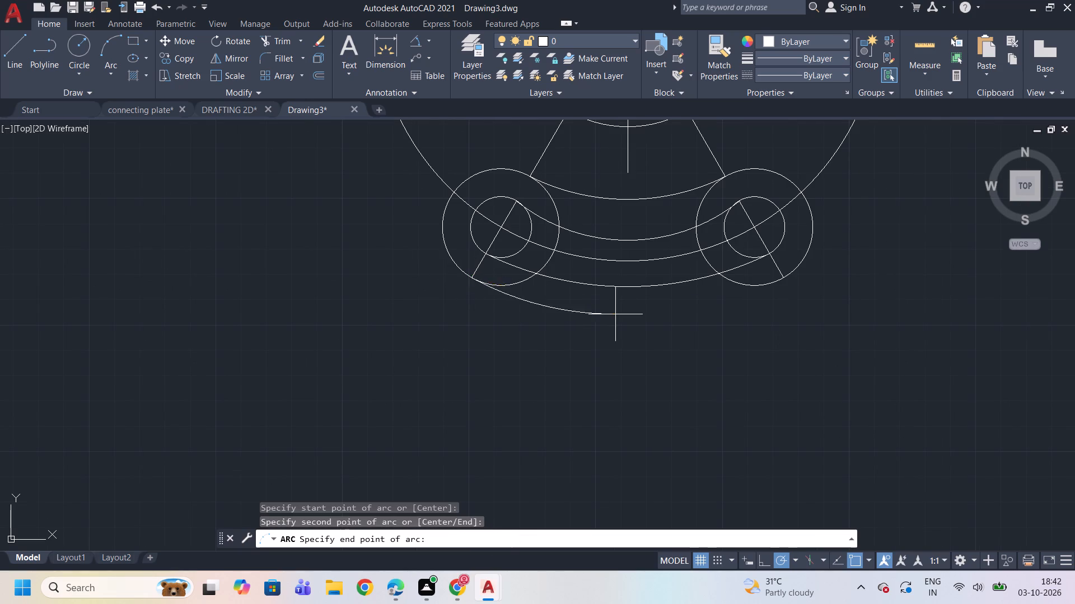
{"action": "left_click", "coordinate": [783, 279]}
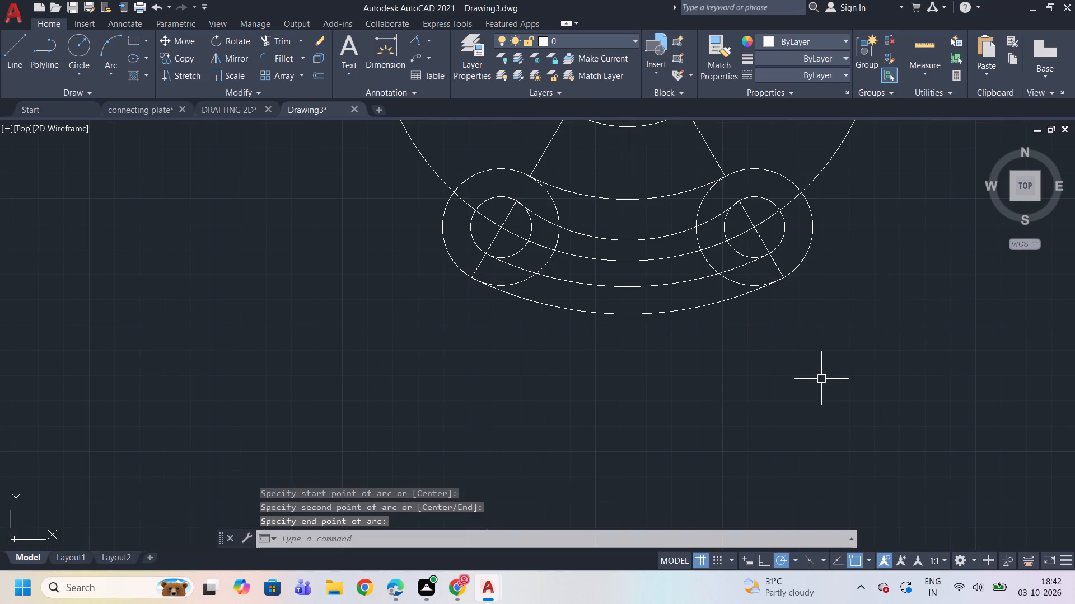
Trim the inner side of the lower-left radius 23 circle between the arm's upper and lower outline arcs, including the sliver beside the lower arc.
{"action": "scroll", "coordinate": [823, 383], "scroll_direction": "down", "scroll_amount": 1}
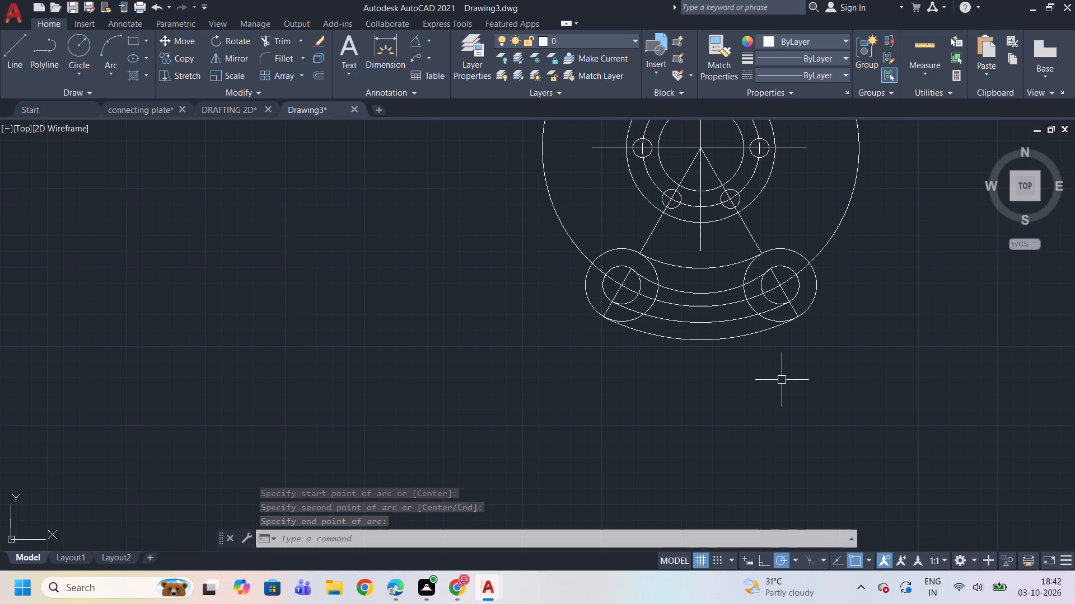
{"action": "type", "text": "TR"}
{"action": "key", "text": "Return"}
{"action": "key", "text": "Return"}
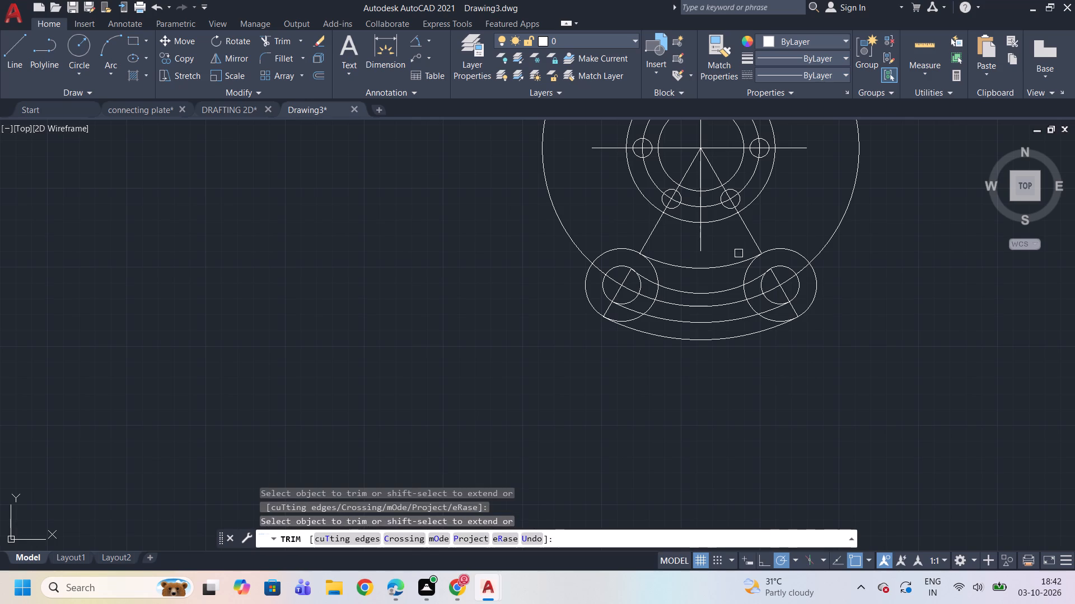
{"action": "left_click", "coordinate": [658, 271]}
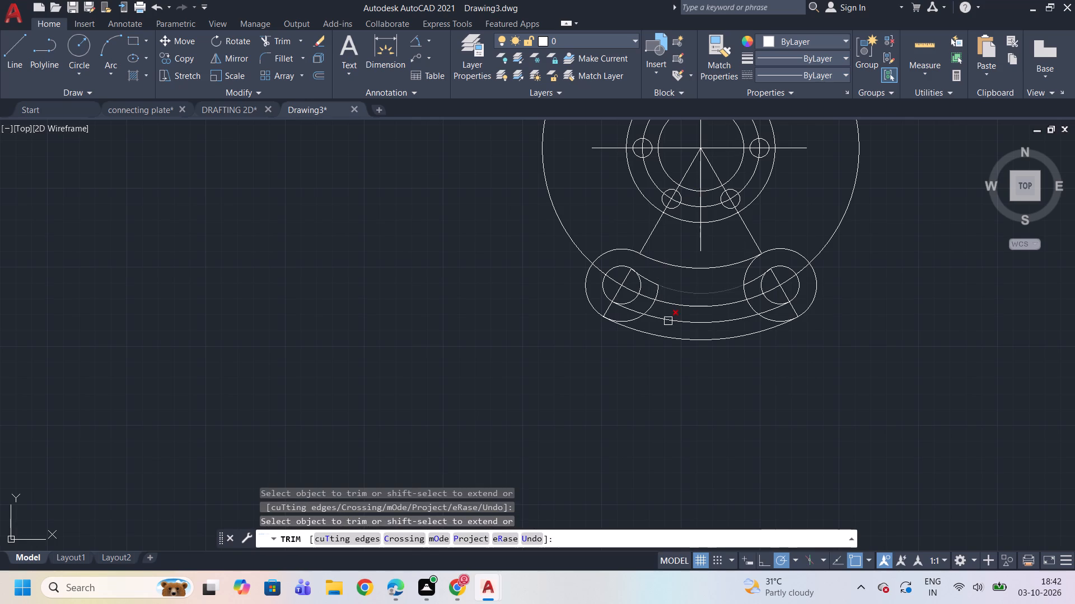
{"action": "scroll", "coordinate": [668, 321], "scroll_direction": "up", "scroll_amount": 1}
{"action": "left_click", "coordinate": [647, 277]}
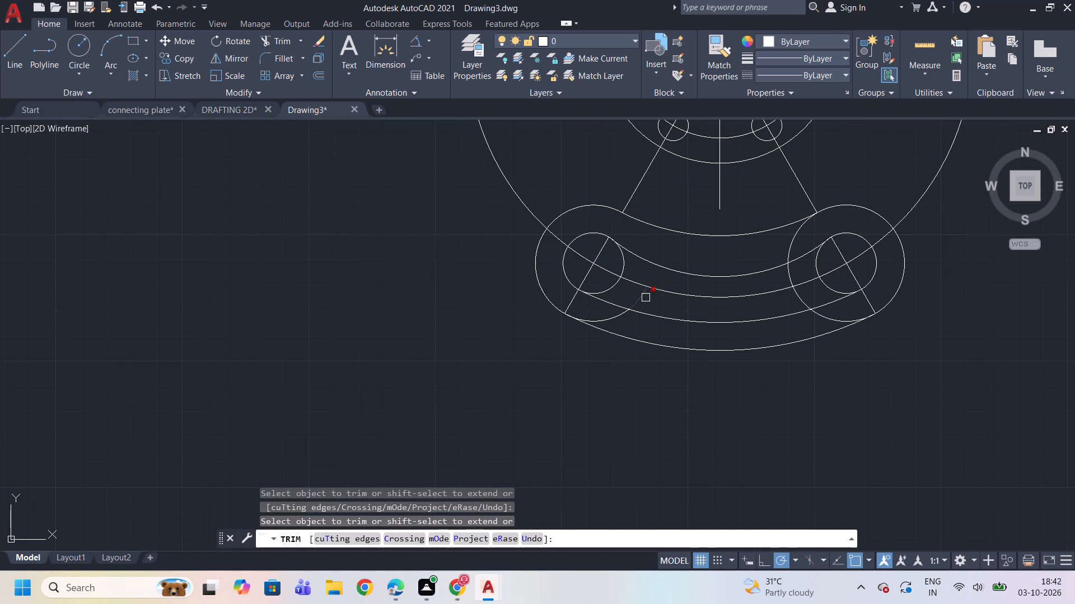
{"action": "left_click", "coordinate": [646, 298]}
{"action": "left_click", "coordinate": [612, 317]}
{"action": "scroll", "coordinate": [572, 323], "scroll_direction": "up", "scroll_amount": 4}
{"action": "scroll", "coordinate": [554, 275], "scroll_direction": "up", "scroll_amount": 6}
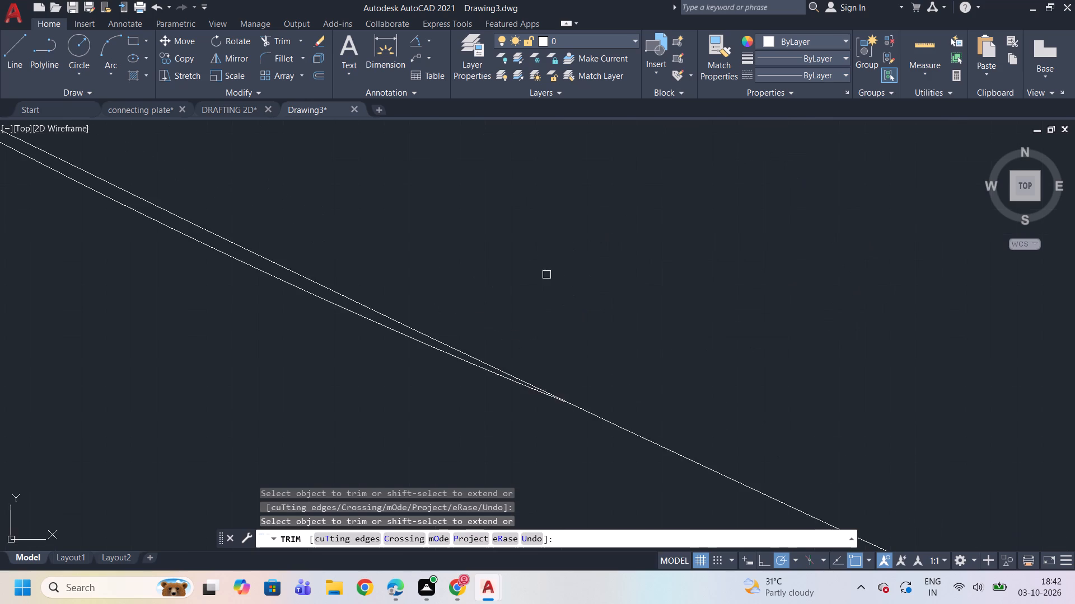
{"action": "scroll", "coordinate": [546, 275], "scroll_direction": "down", "scroll_amount": 2}
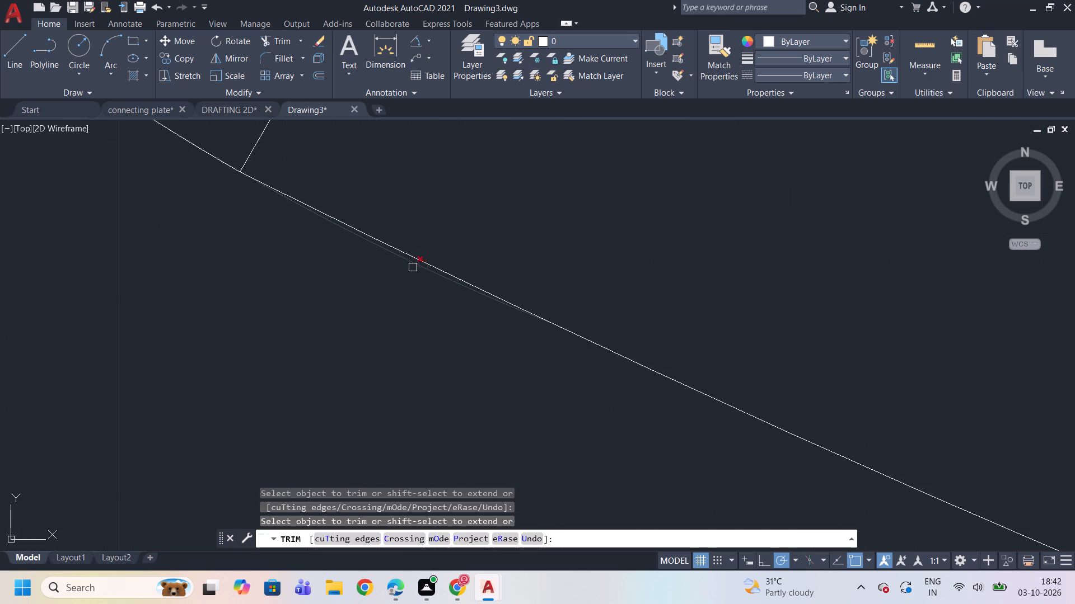
{"action": "left_click", "coordinate": [407, 265]}
Trim the inner side of the lower-right radius 23 circle between the arm's outline arcs, including the sliver beside the lower arc.
{"action": "scroll", "coordinate": [466, 317], "scroll_direction": "down", "scroll_amount": 4}
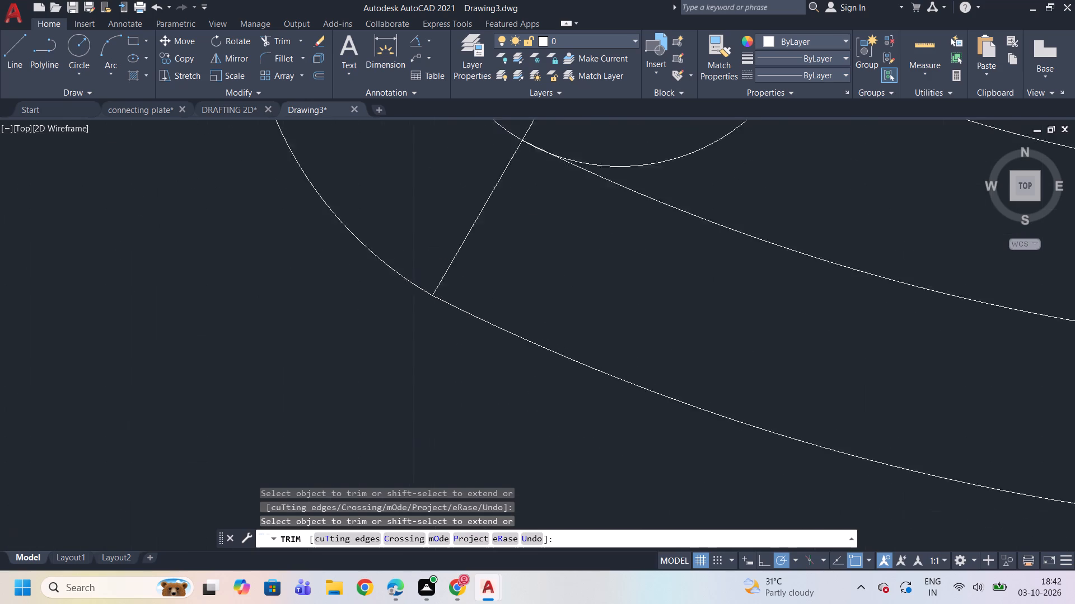
{"action": "scroll", "coordinate": [467, 317], "scroll_direction": "down", "scroll_amount": 4}
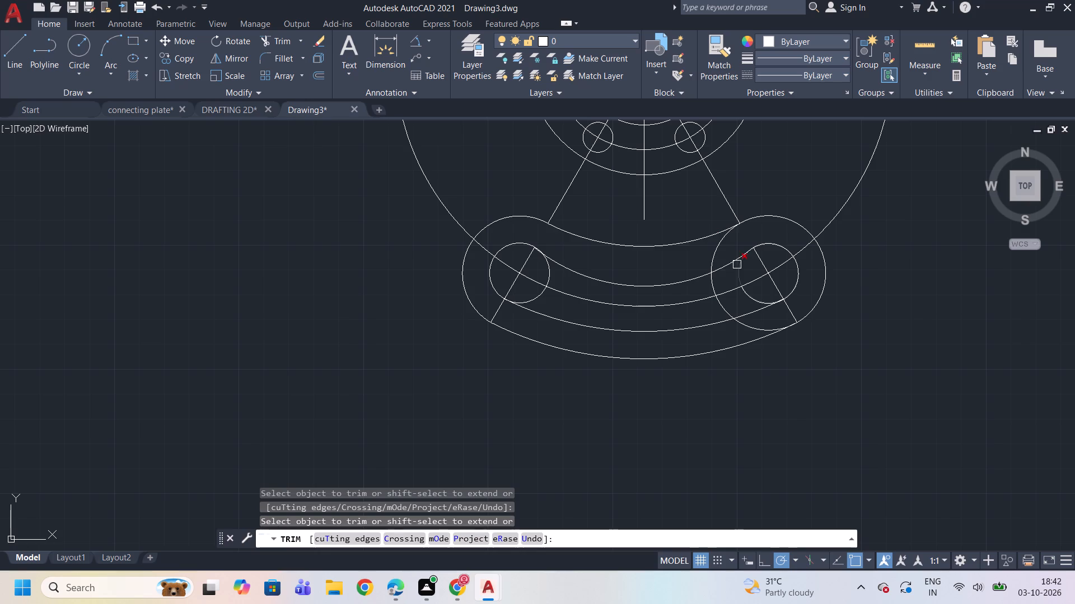
{"action": "left_click", "coordinate": [718, 255]}
{"action": "left_click", "coordinate": [710, 289]}
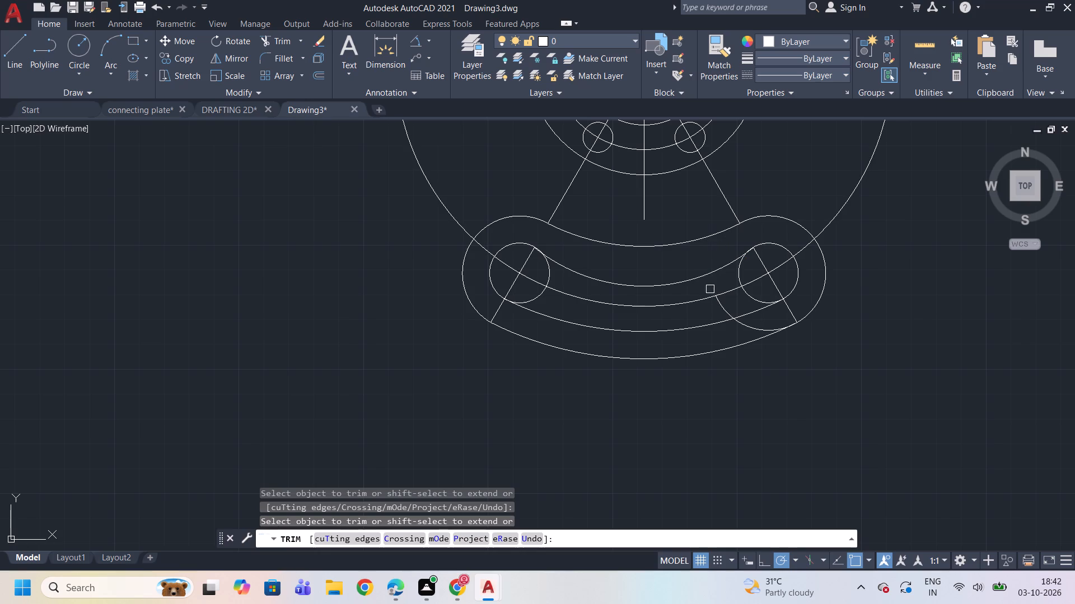
{"action": "left_click", "coordinate": [728, 310]}
{"action": "left_click", "coordinate": [755, 326]}
{"action": "scroll", "coordinate": [787, 333], "scroll_direction": "up", "scroll_amount": 4}
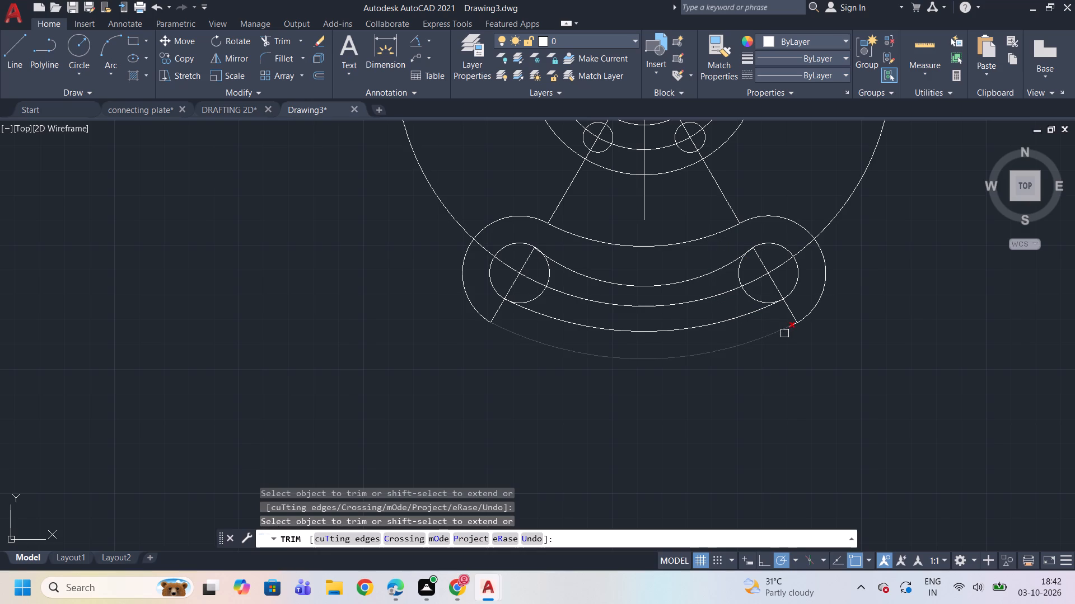
{"action": "scroll", "coordinate": [815, 337], "scroll_direction": "up", "scroll_amount": 1}
{"action": "scroll", "coordinate": [787, 254], "scroll_direction": "up", "scroll_amount": 4}
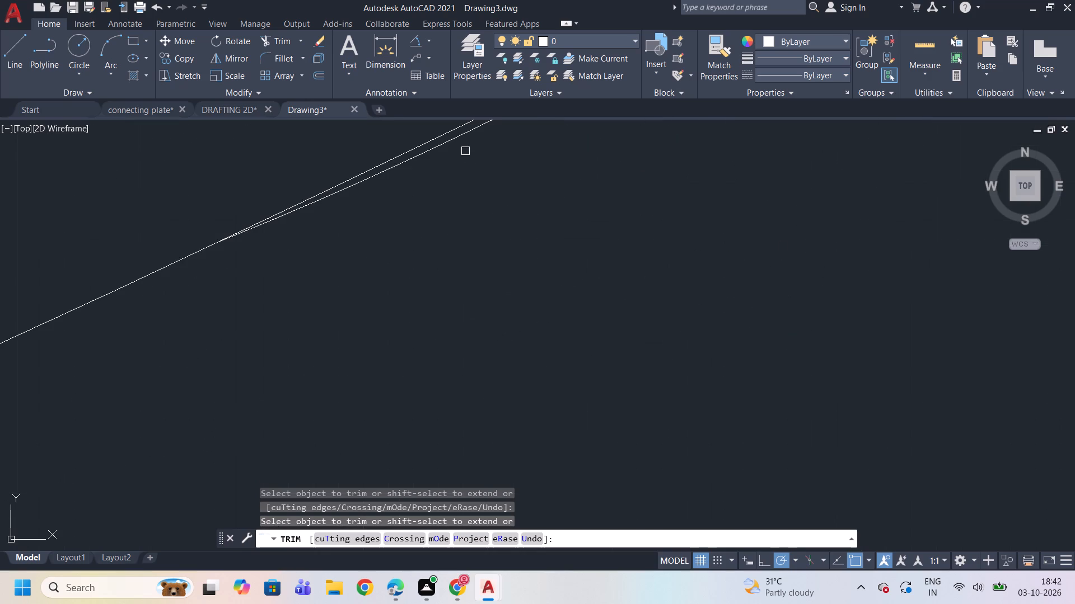
{"action": "left_click", "coordinate": [460, 140]}
Trim the inner side of the lower-left radius 12 circle between the slot's upper and lower arcs, including the sliver beside the lower arc.
{"action": "scroll", "coordinate": [546, 225], "scroll_direction": "down", "scroll_amount": 6}
{"action": "scroll", "coordinate": [606, 254], "scroll_direction": "down", "scroll_amount": 5}
{"action": "scroll", "coordinate": [541, 218], "scroll_direction": "up", "scroll_amount": 2}
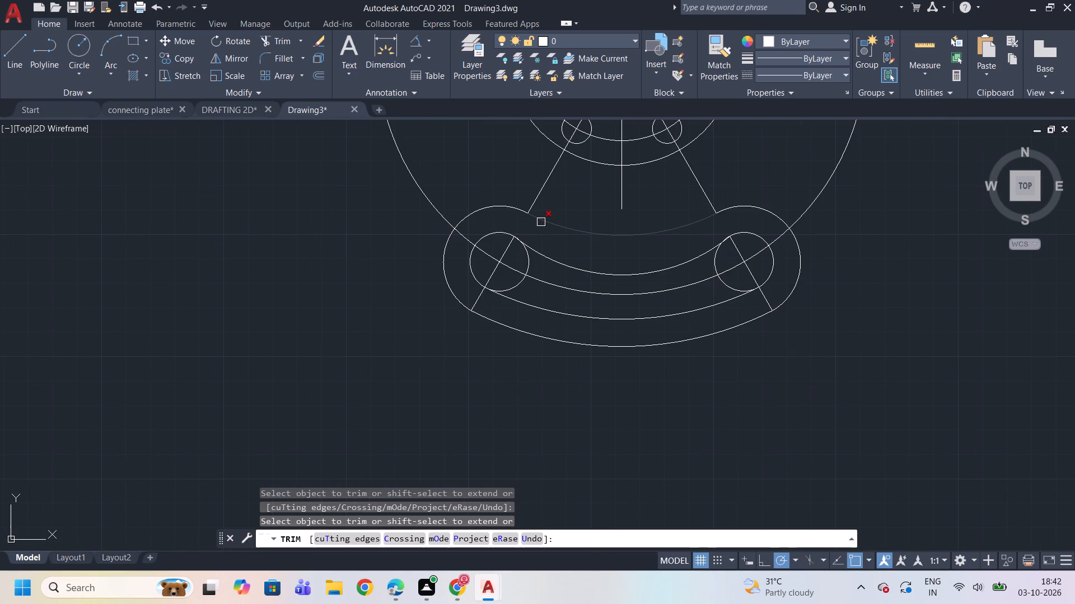
{"action": "scroll", "coordinate": [513, 284], "scroll_direction": "up", "scroll_amount": 1}
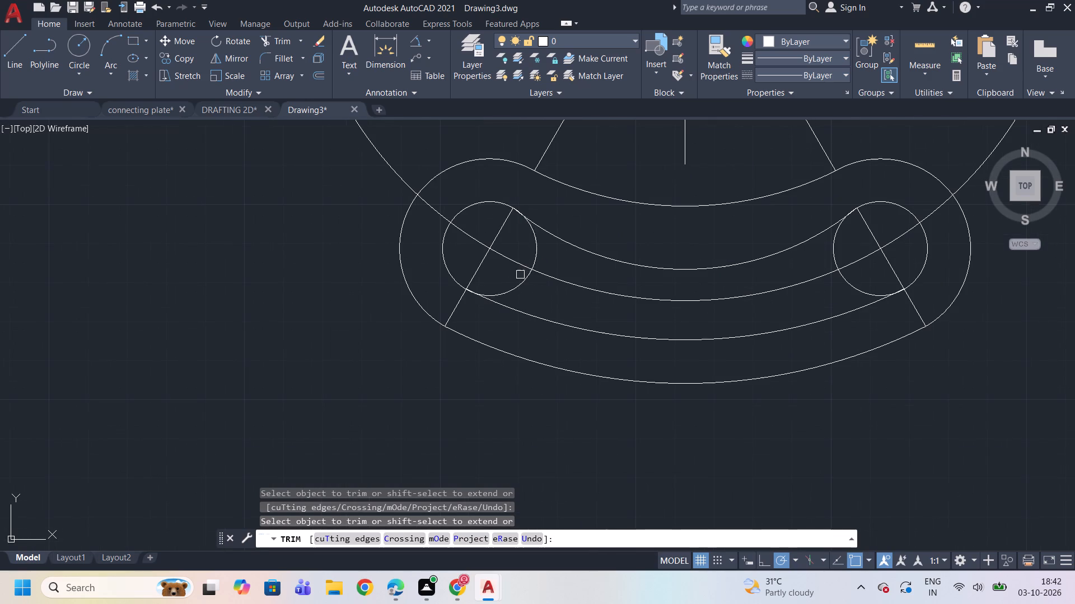
{"action": "left_click", "coordinate": [534, 252]}
{"action": "left_click", "coordinate": [517, 285]}
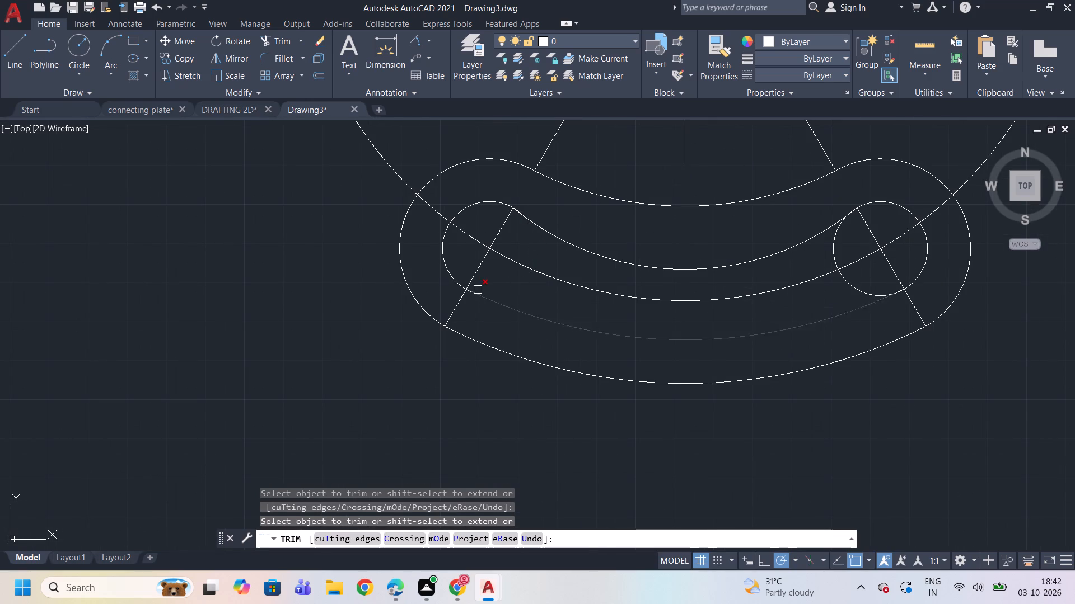
{"action": "scroll", "coordinate": [473, 291], "scroll_direction": "up", "scroll_amount": 11}
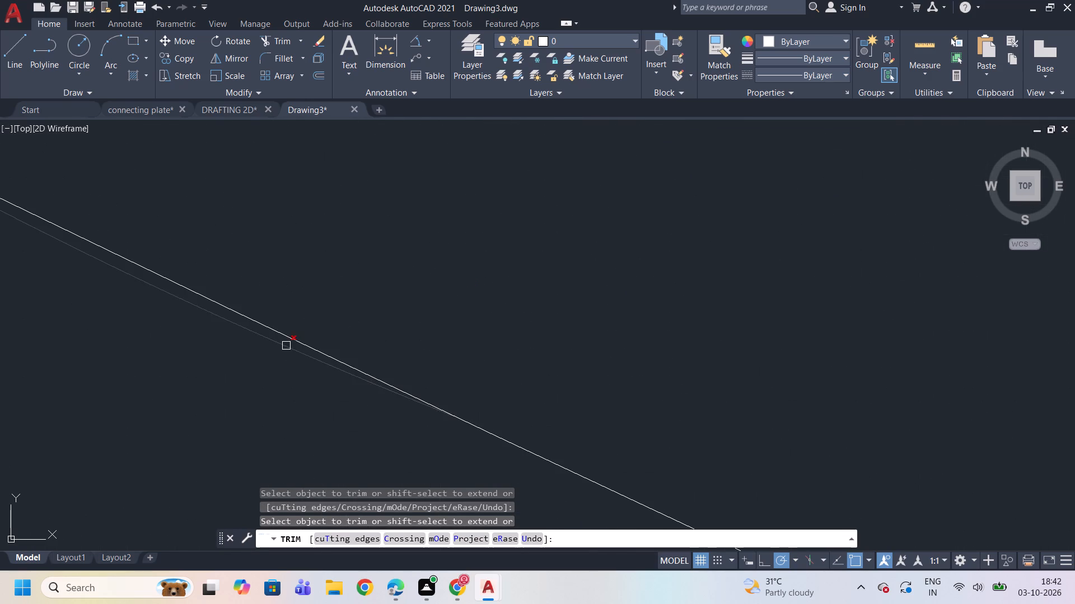
{"action": "left_click", "coordinate": [263, 334]}
{"action": "scroll", "coordinate": [364, 333], "scroll_direction": "down", "scroll_amount": 4}
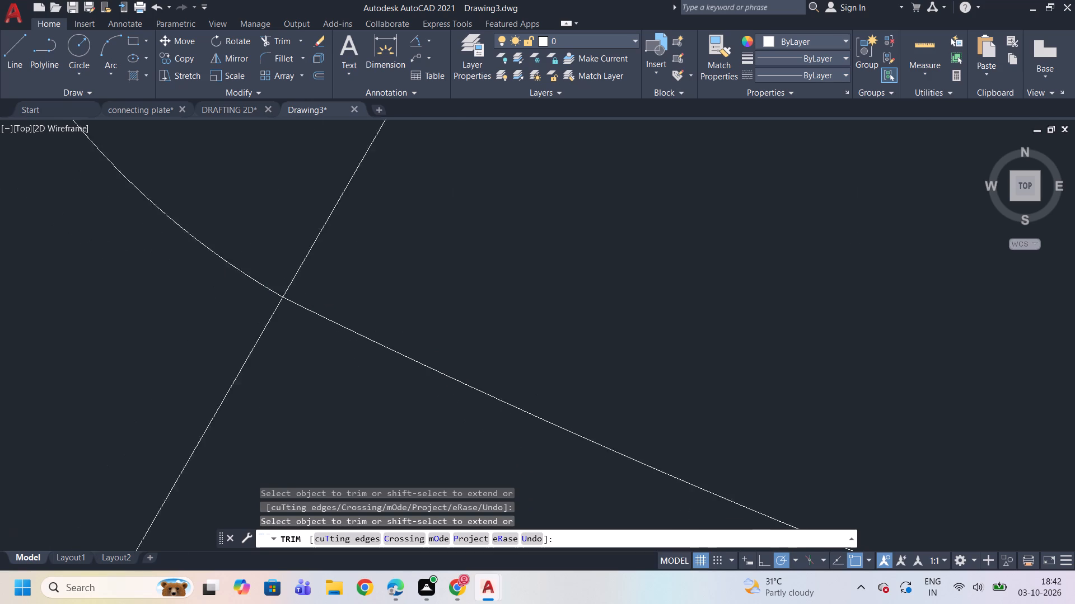
{"action": "scroll", "coordinate": [376, 334], "scroll_direction": "down", "scroll_amount": 4}
{"action": "scroll", "coordinate": [510, 201], "scroll_direction": "down", "scroll_amount": 3}
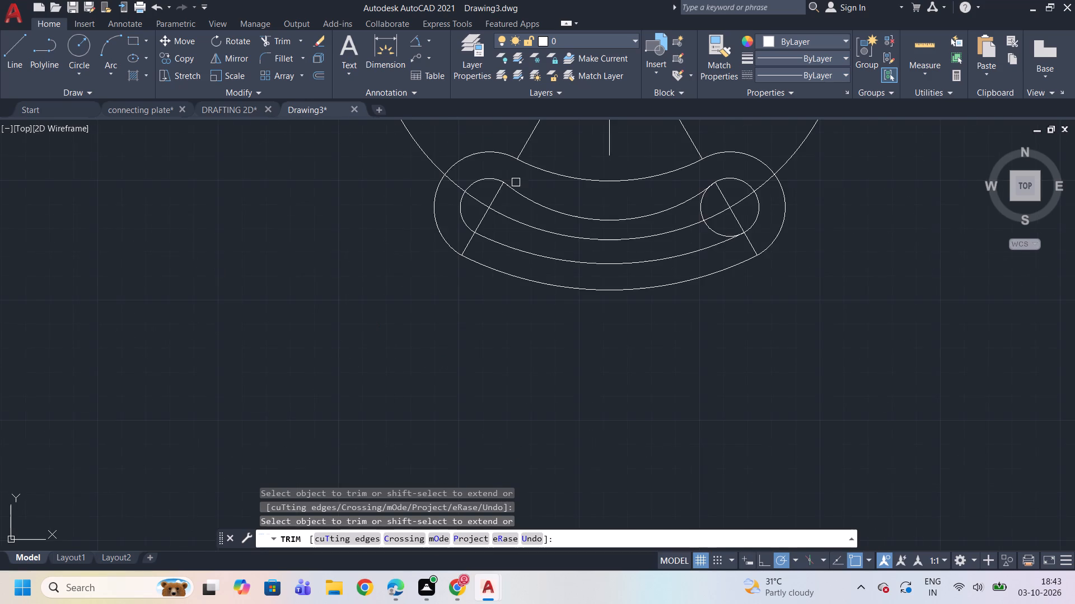
Trim the remaining sliver of the lower-left radius 12 circle beside the slot's upper arc.
{"action": "scroll", "coordinate": [517, 181], "scroll_direction": "up", "scroll_amount": 5}
{"action": "scroll", "coordinate": [411, 184], "scroll_direction": "up", "scroll_amount": 2}
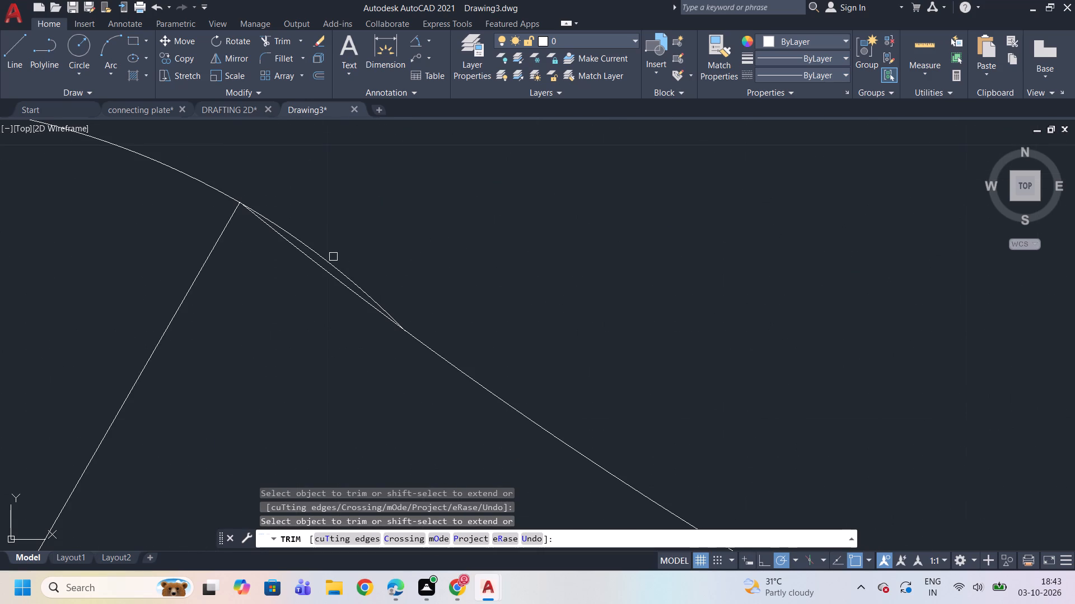
{"action": "left_click", "coordinate": [331, 263]}
Trim the inner side of the lower-right radius 12 circle between the slot's upper arc and the large circle, including the sliver beside the upper arc.
{"action": "scroll", "coordinate": [376, 249], "scroll_direction": "down", "scroll_amount": 10}
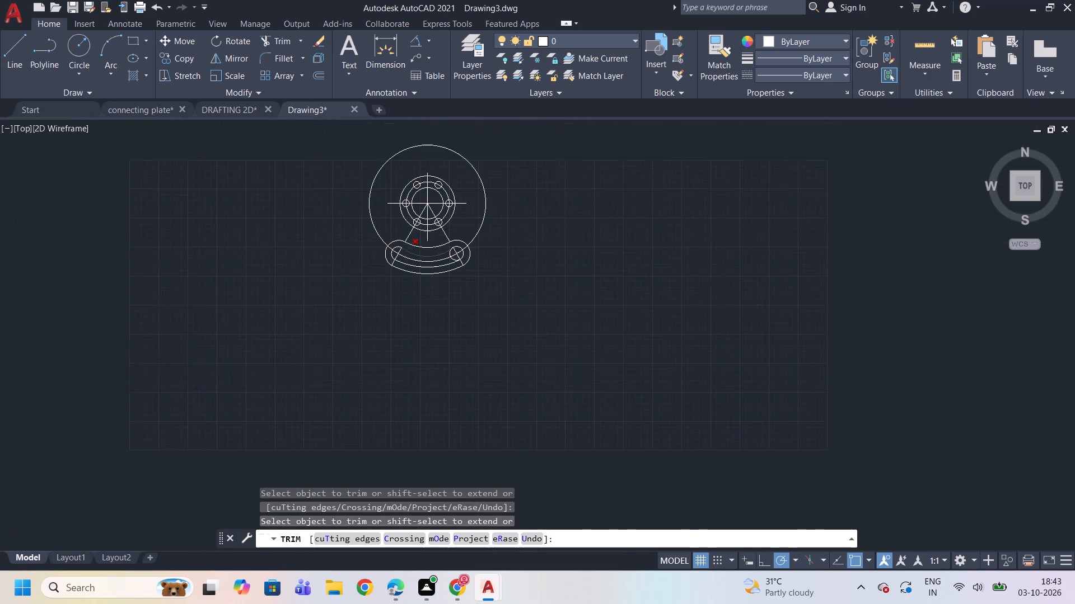
{"action": "scroll", "coordinate": [457, 253], "scroll_direction": "up", "scroll_amount": 5}
{"action": "left_click", "coordinate": [363, 248]}
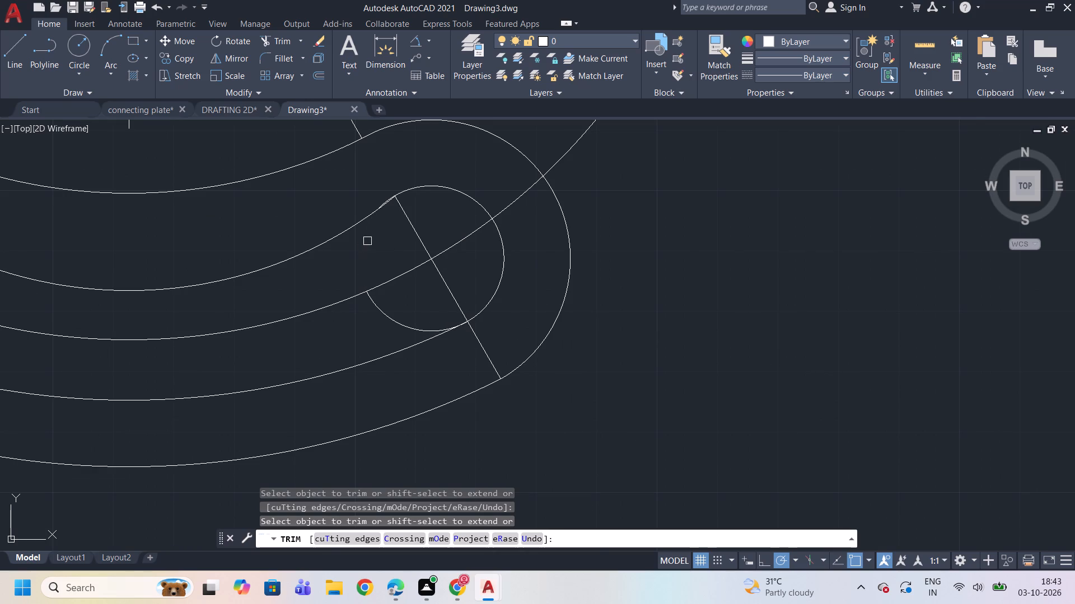
{"action": "scroll", "coordinate": [391, 199], "scroll_direction": "up", "scroll_amount": 6}
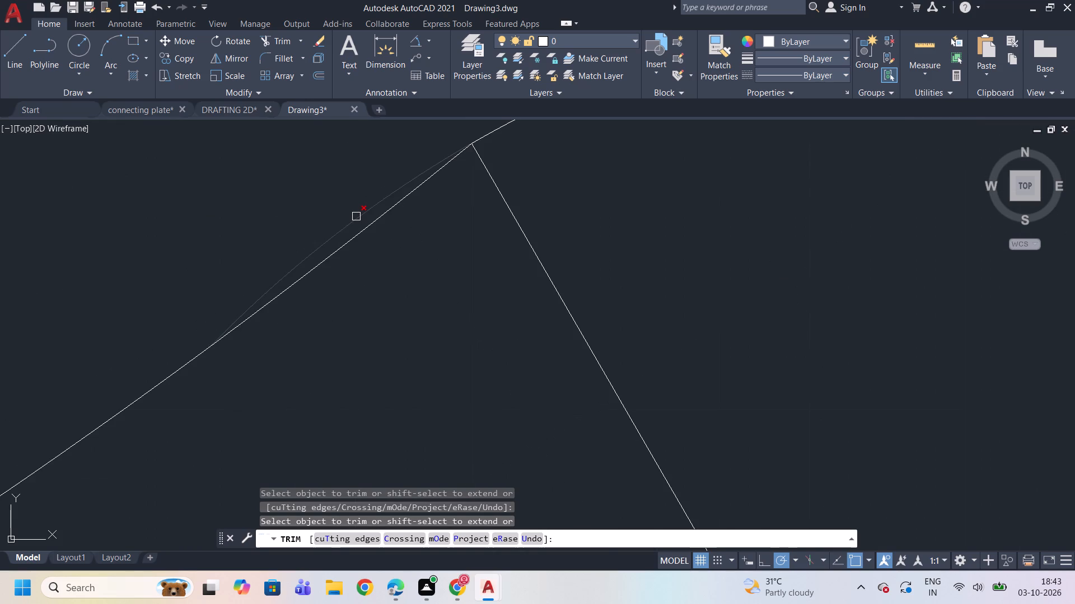
{"action": "left_click", "coordinate": [356, 216]}
Trim the rest of the lower-right radius 12 circle's inner side down to the slot's lower arc, including the sliver beside that arc, and finish trimming.
{"action": "scroll", "coordinate": [364, 216], "scroll_direction": "down", "scroll_amount": 7}
{"action": "scroll", "coordinate": [400, 269], "scroll_direction": "up", "scroll_amount": 4}
{"action": "scroll", "coordinate": [401, 285], "scroll_direction": "down", "scroll_amount": 1}
{"action": "left_click", "coordinate": [387, 363]}
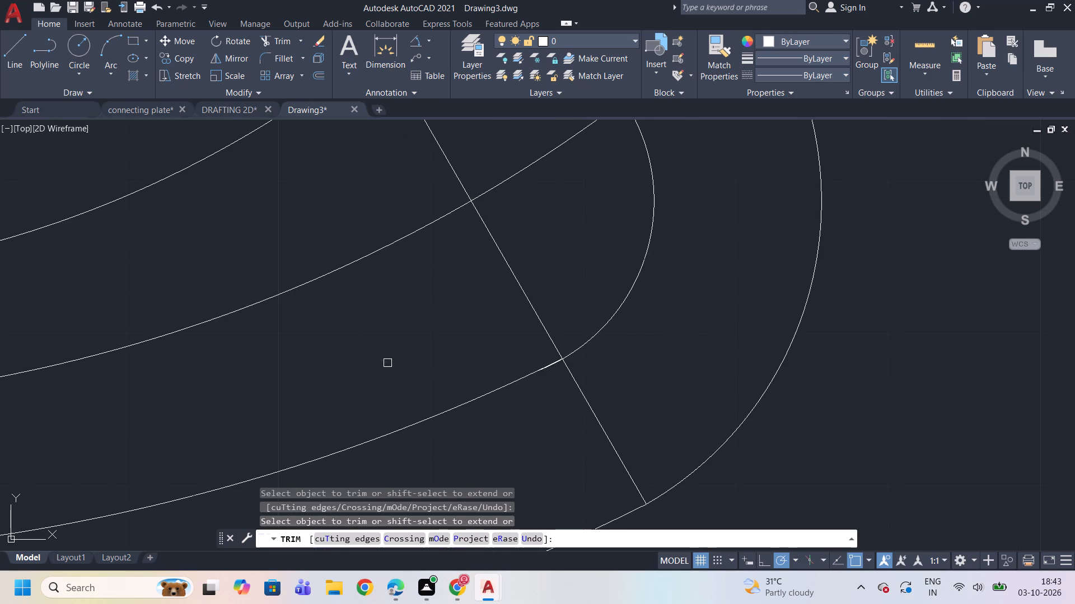
{"action": "scroll", "coordinate": [588, 388], "scroll_direction": "up", "scroll_amount": 4}
{"action": "scroll", "coordinate": [364, 235], "scroll_direction": "up", "scroll_amount": 4}
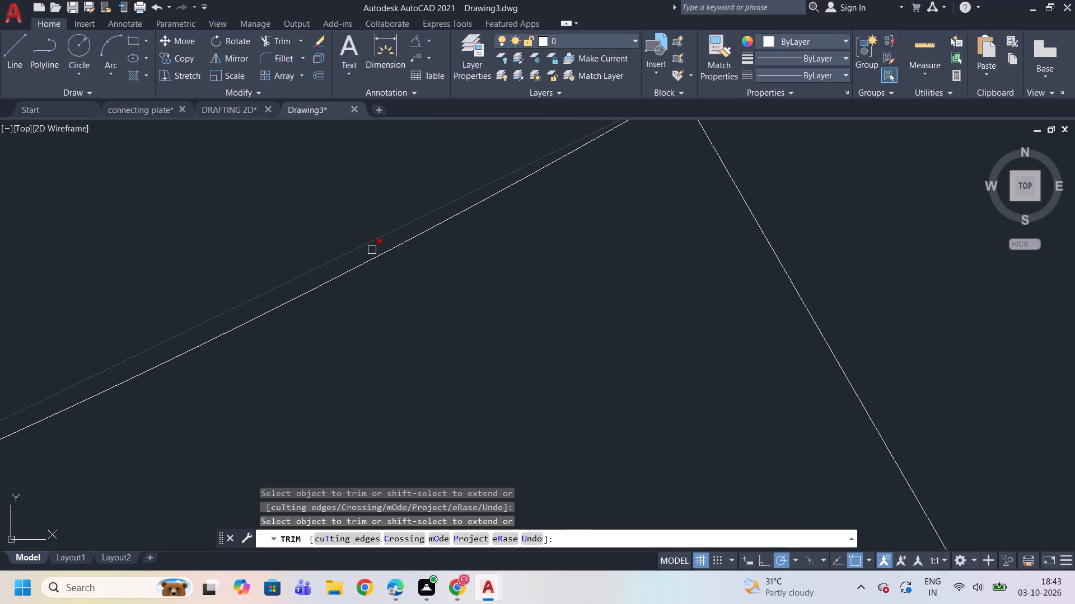
{"action": "scroll", "coordinate": [376, 251], "scroll_direction": "down", "scroll_amount": 3}
{"action": "scroll", "coordinate": [348, 271], "scroll_direction": "up", "scroll_amount": 2}
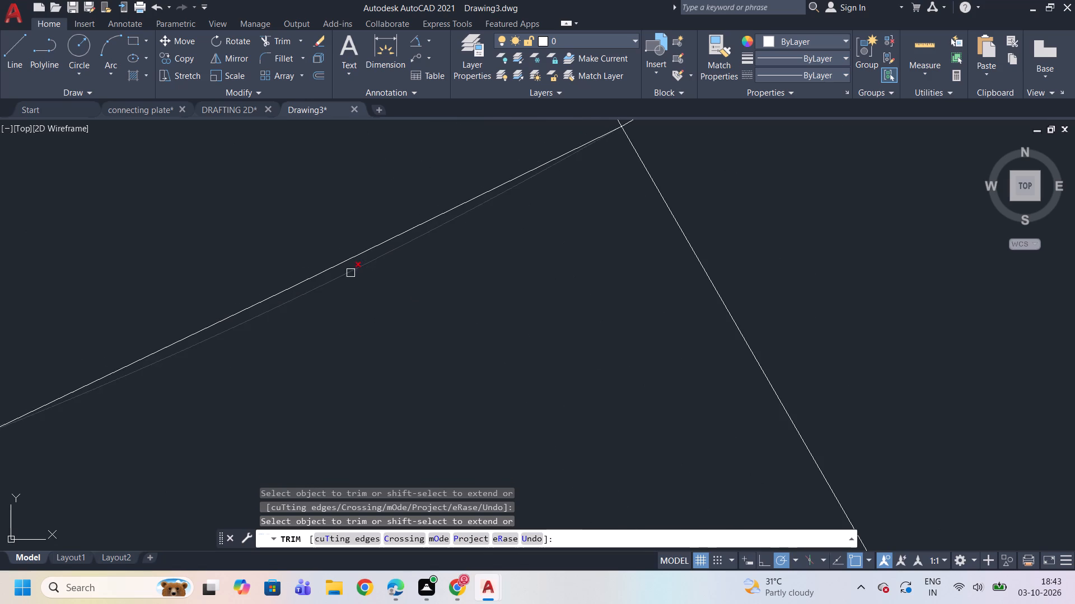
{"action": "left_click", "coordinate": [352, 275]}
{"action": "scroll", "coordinate": [394, 284], "scroll_direction": "down", "scroll_amount": 10}
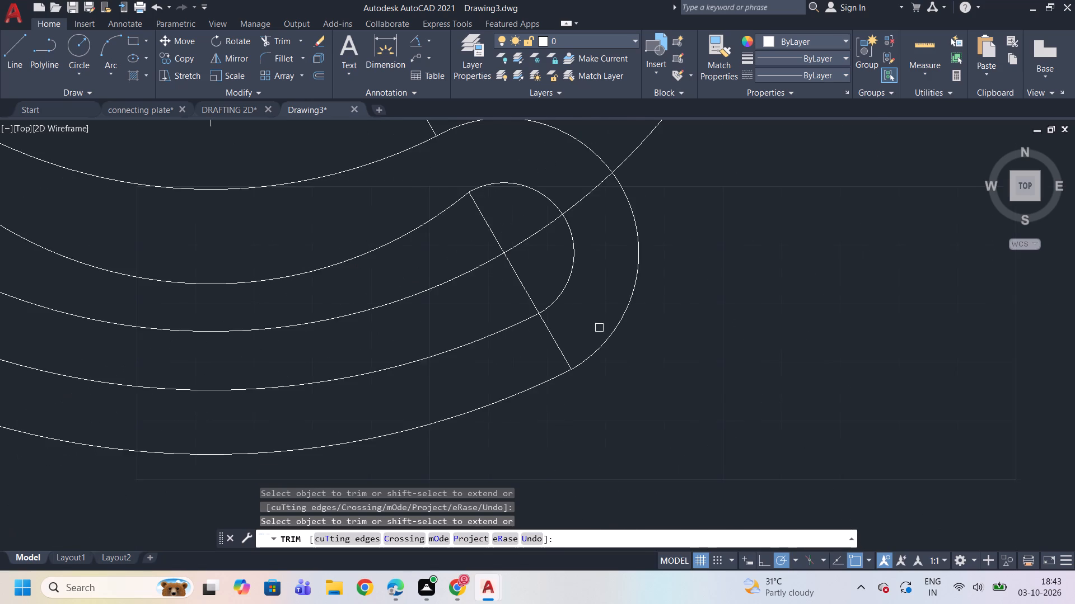
{"action": "scroll", "coordinate": [599, 328], "scroll_direction": "down", "scroll_amount": 2}
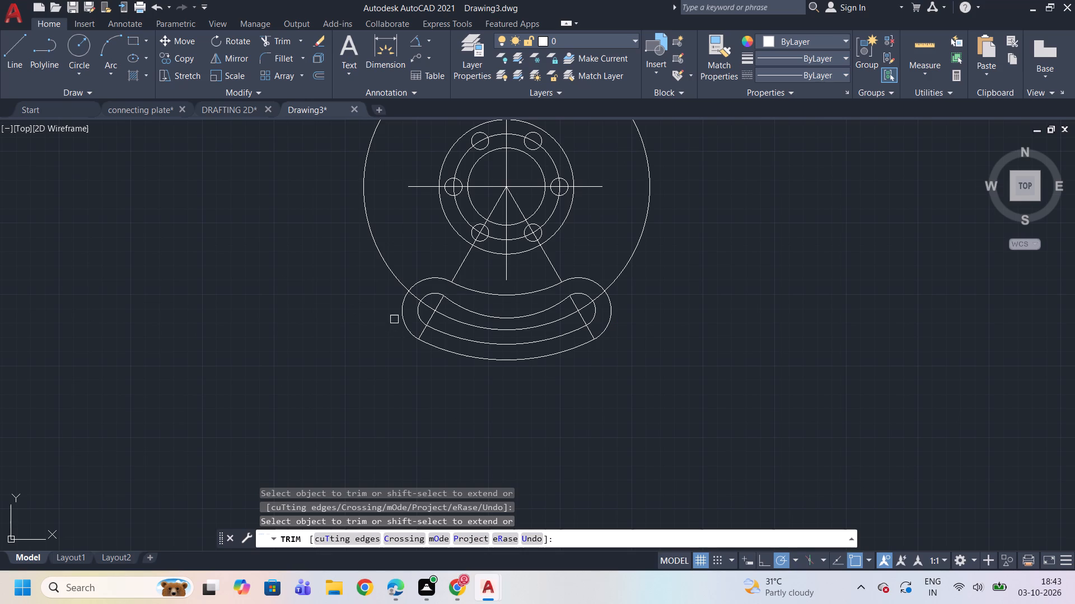
{"action": "scroll", "coordinate": [518, 332], "scroll_direction": "up", "scroll_amount": 2}
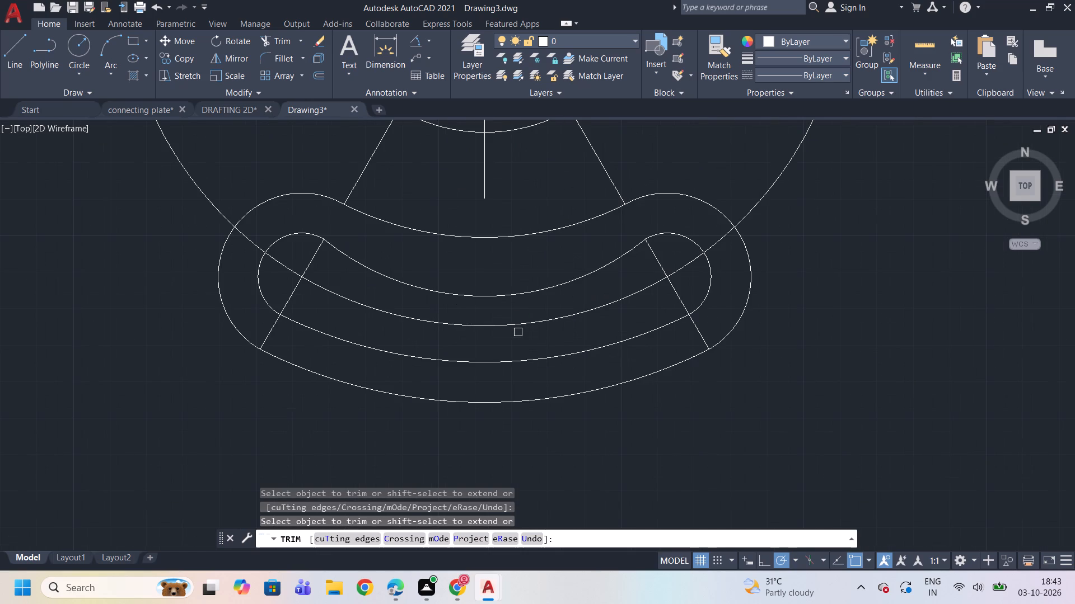
{"action": "scroll", "coordinate": [518, 332], "scroll_direction": "down", "scroll_amount": 3}
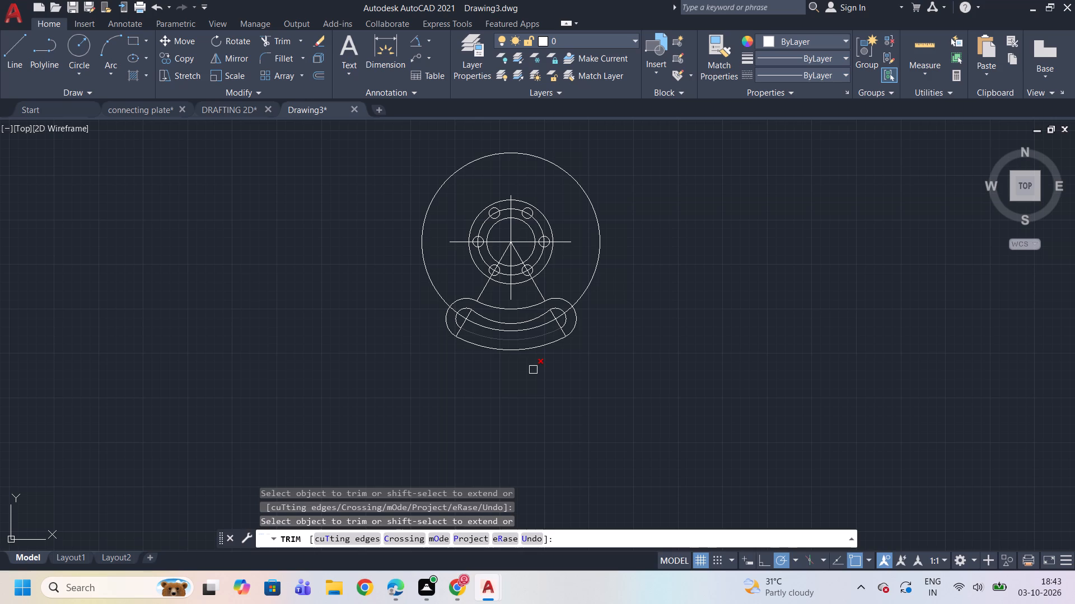
{"action": "key", "text": "Escape"}
Extend the flange's vertical centre line down through the arm's upper outline and the slot's upper arc to the large circle.
{"action": "scroll", "coordinate": [413, 356], "scroll_direction": "up", "scroll_amount": 1}
{"action": "scroll", "coordinate": [413, 356], "scroll_direction": "down", "scroll_amount": 1}
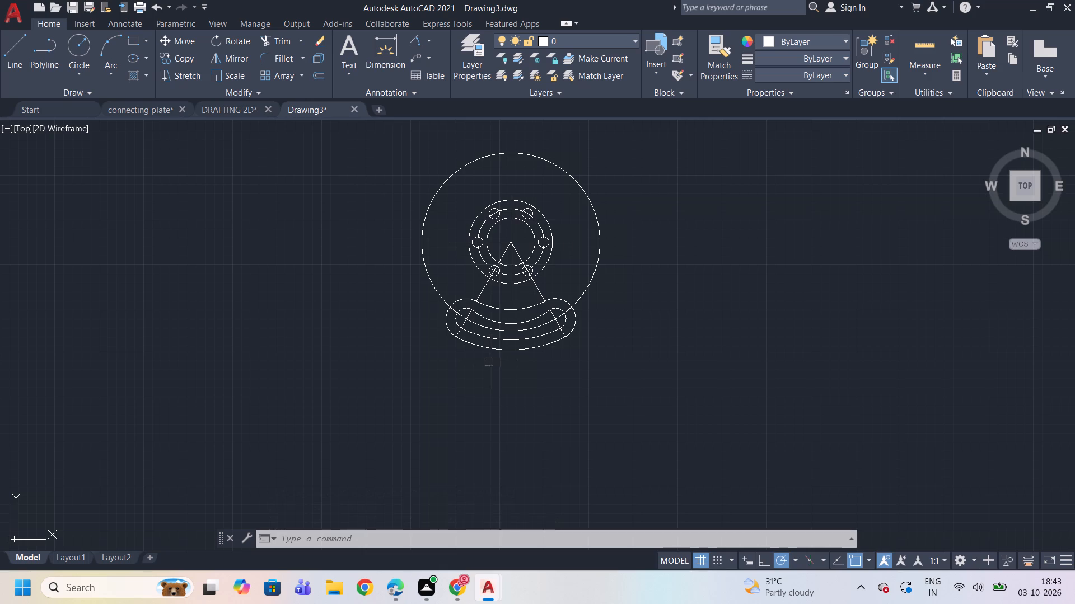
{"action": "scroll", "coordinate": [508, 380], "scroll_direction": "up", "scroll_amount": 2}
{"action": "scroll", "coordinate": [528, 384], "scroll_direction": "down", "scroll_amount": 1}
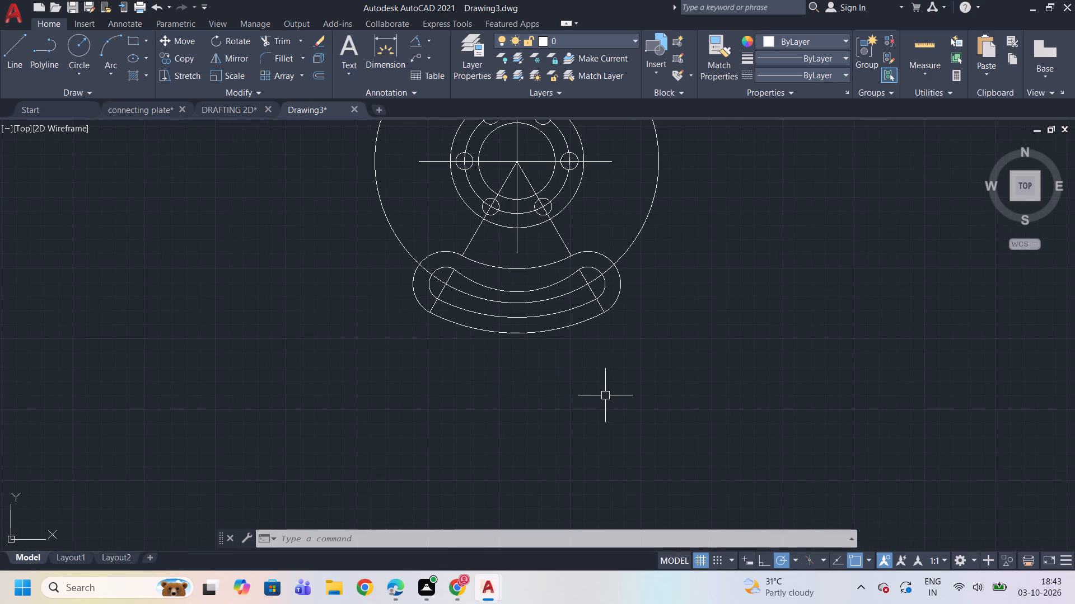
{"action": "type", "text": "EX"}
{"action": "key", "text": "Return"}
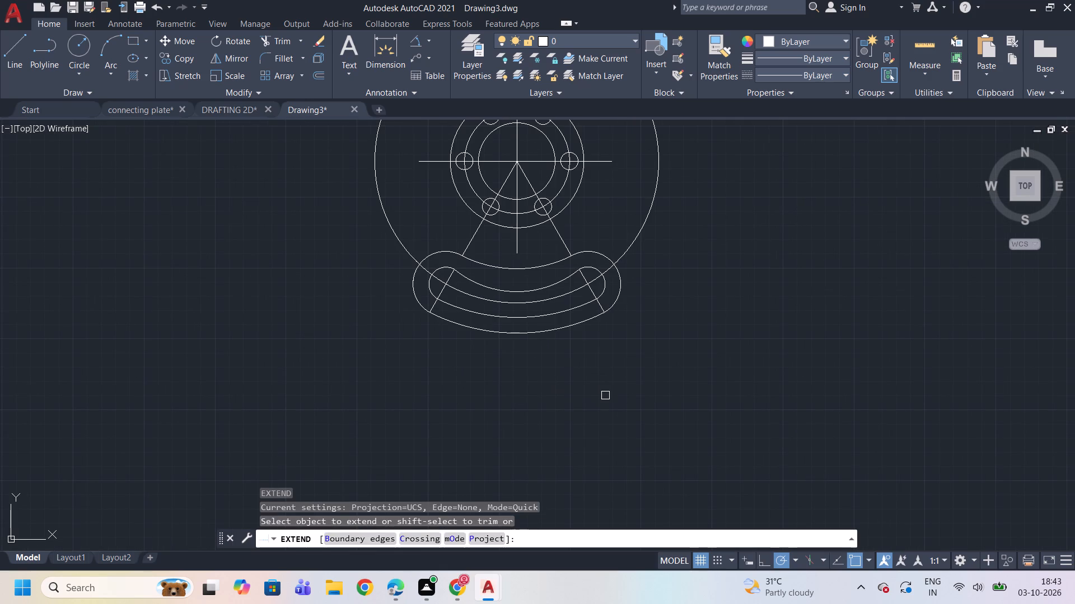
{"action": "left_click", "coordinate": [515, 233]}
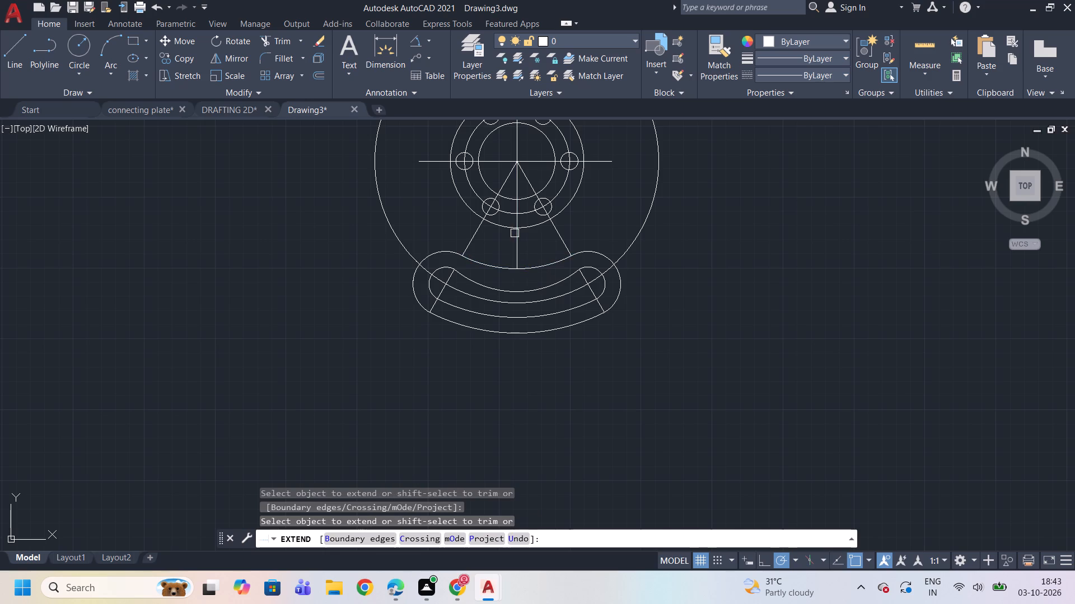
{"action": "left_click", "coordinate": [519, 258]}
{"action": "left_click", "coordinate": [519, 262]}
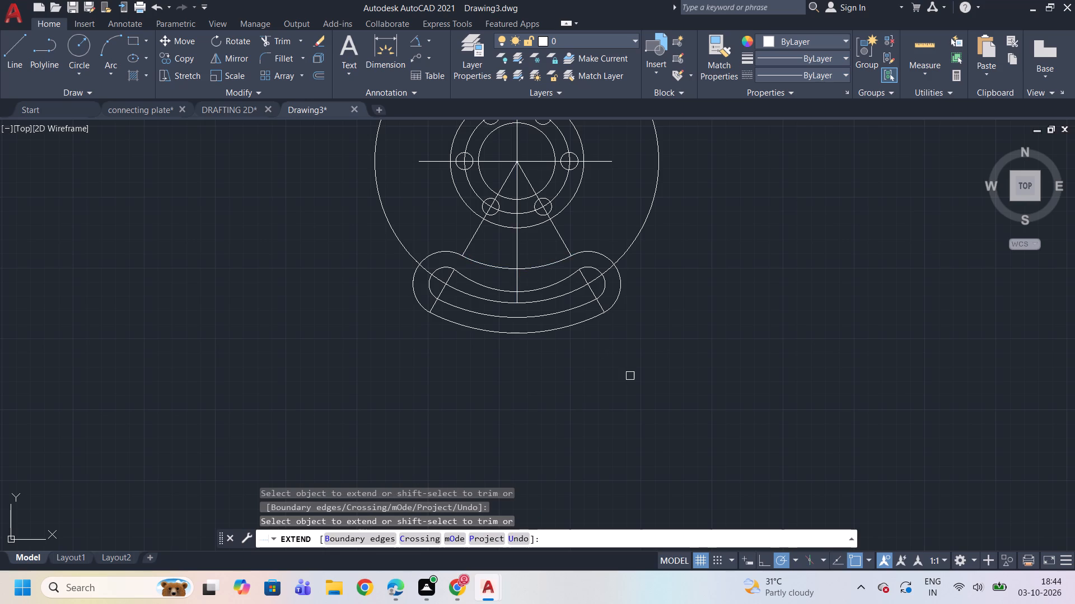
{"action": "key", "text": "l"}
{"action": "key", "text": "Return"}
{"action": "key", "text": "Escape"}
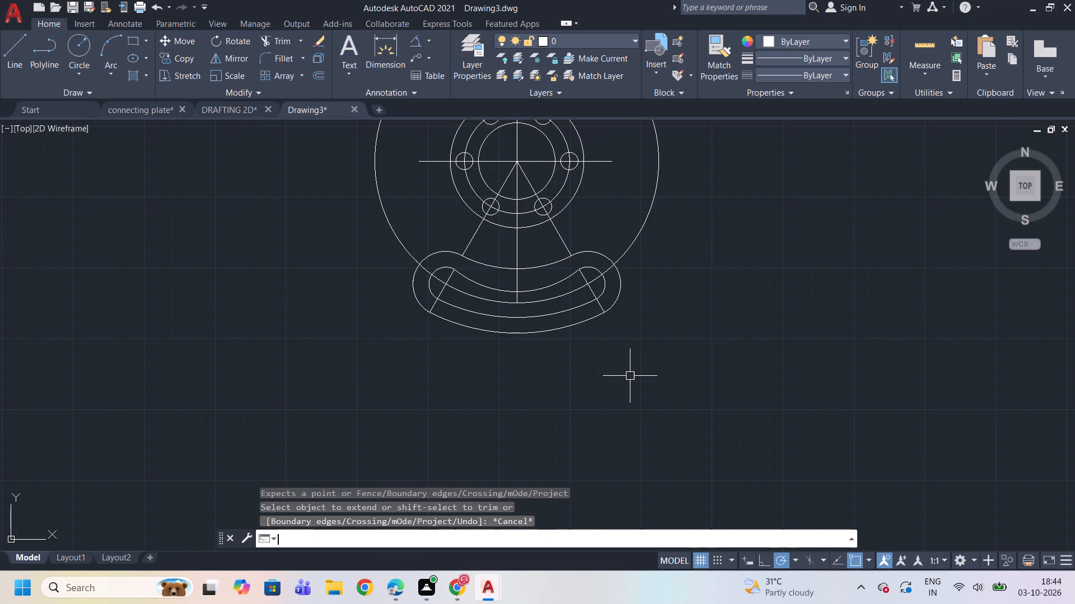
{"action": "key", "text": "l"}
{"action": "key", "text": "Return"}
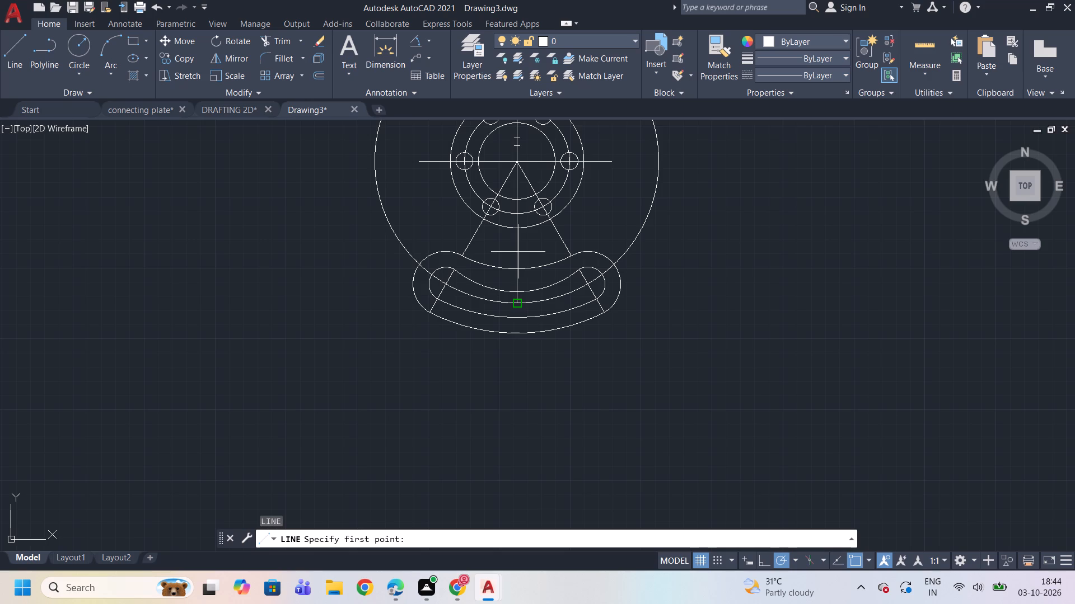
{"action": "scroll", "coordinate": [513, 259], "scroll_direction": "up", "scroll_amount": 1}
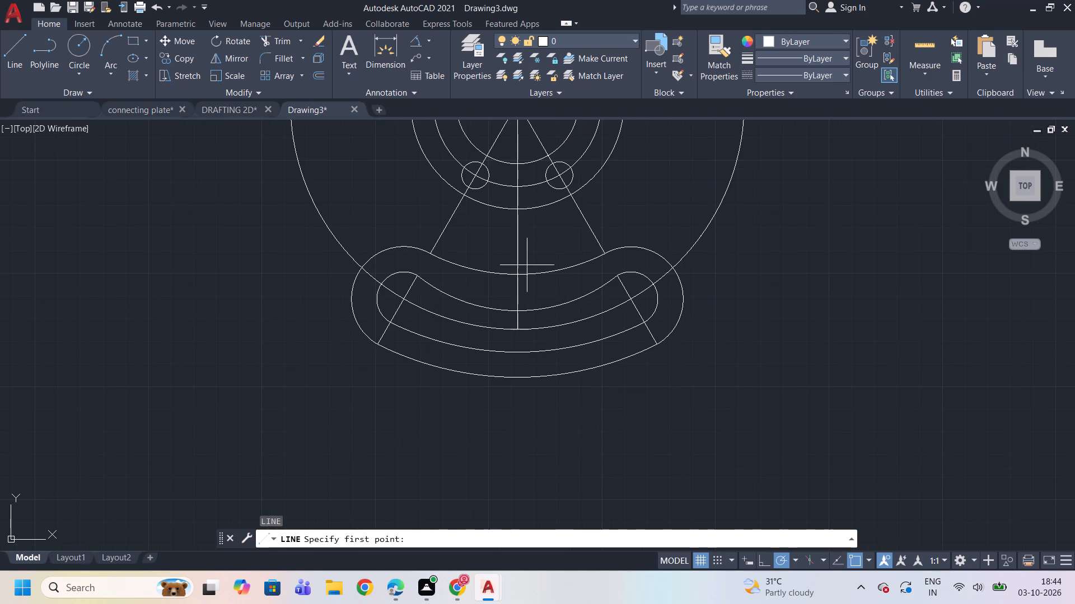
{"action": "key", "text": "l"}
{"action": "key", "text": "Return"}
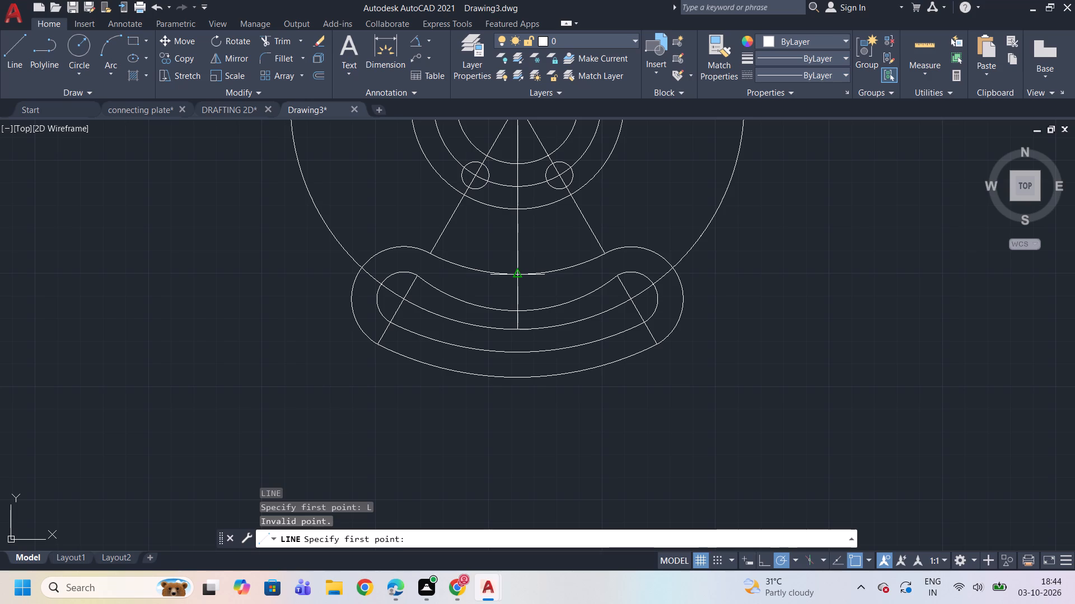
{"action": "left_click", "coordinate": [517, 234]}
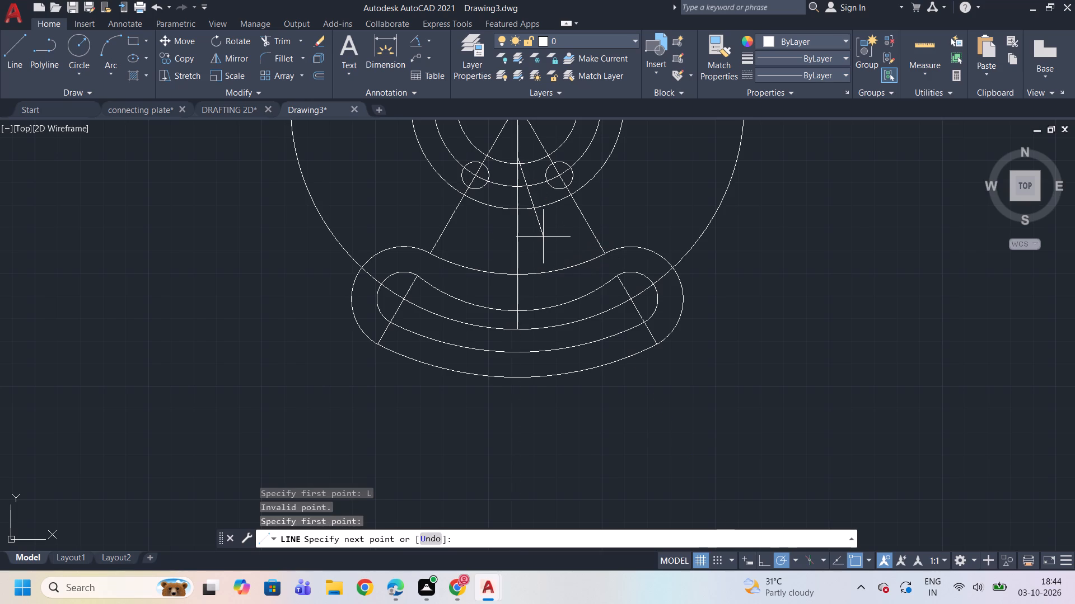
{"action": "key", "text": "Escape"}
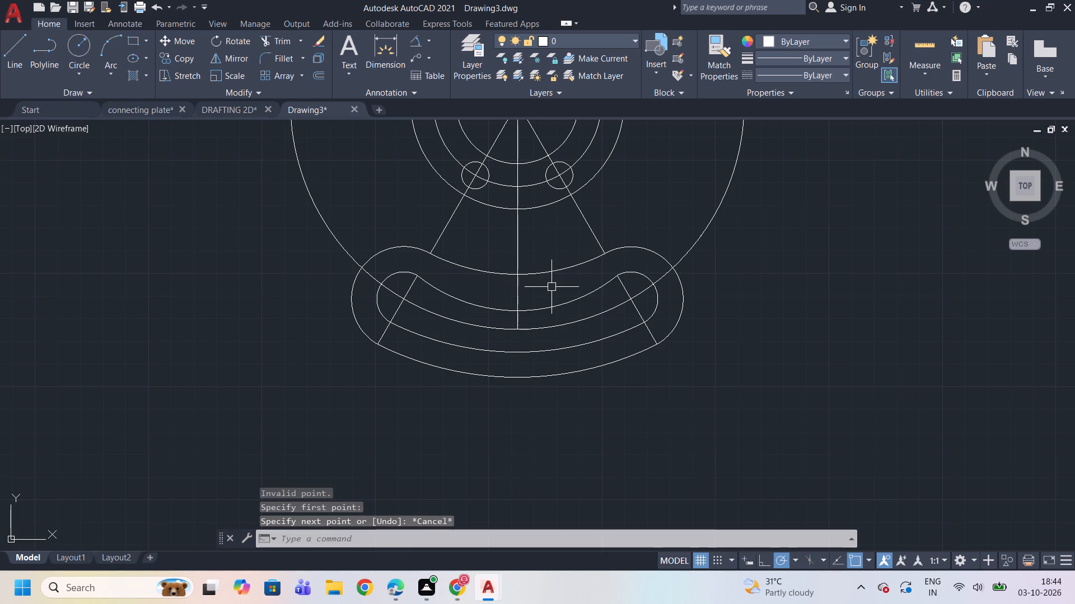
Draw a horizontal line reaching 18 to each side of the centre line, through its intersection with the arm's upper outline arc.
{"action": "scroll", "coordinate": [550, 289], "scroll_direction": "up", "scroll_amount": 2}
{"action": "scroll", "coordinate": [550, 289], "scroll_direction": "down", "scroll_amount": 1}
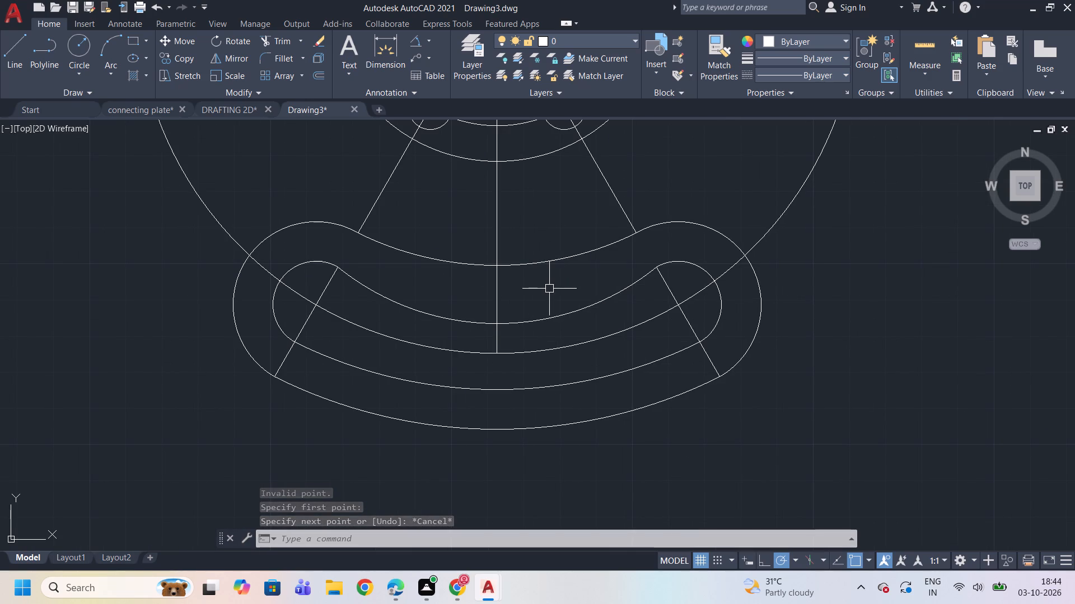
{"action": "key", "text": "l"}
{"action": "key", "text": "Return"}
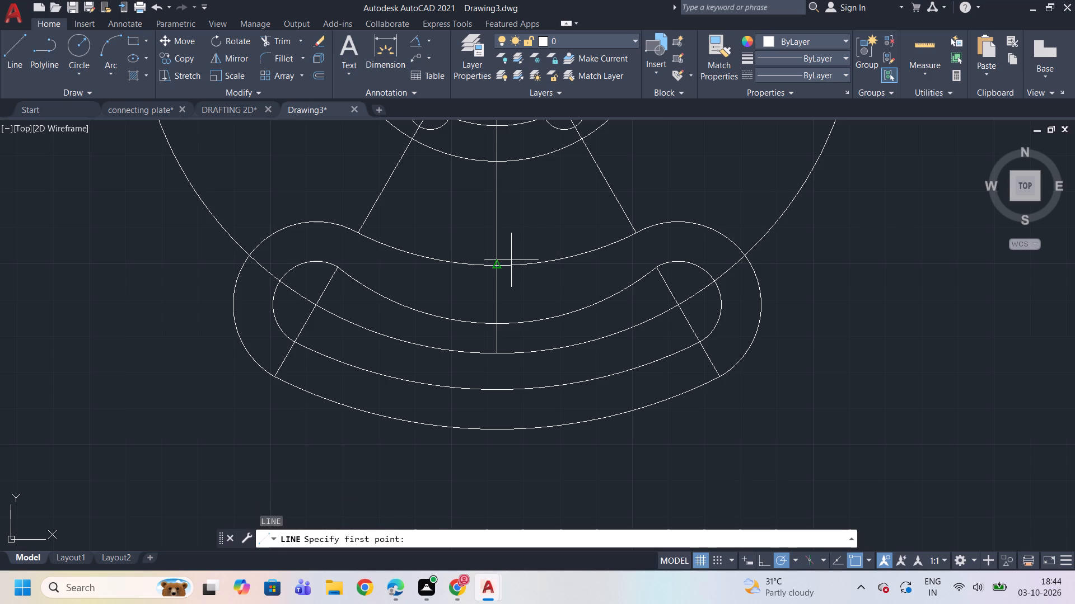
{"action": "left_click", "coordinate": [496, 266]}
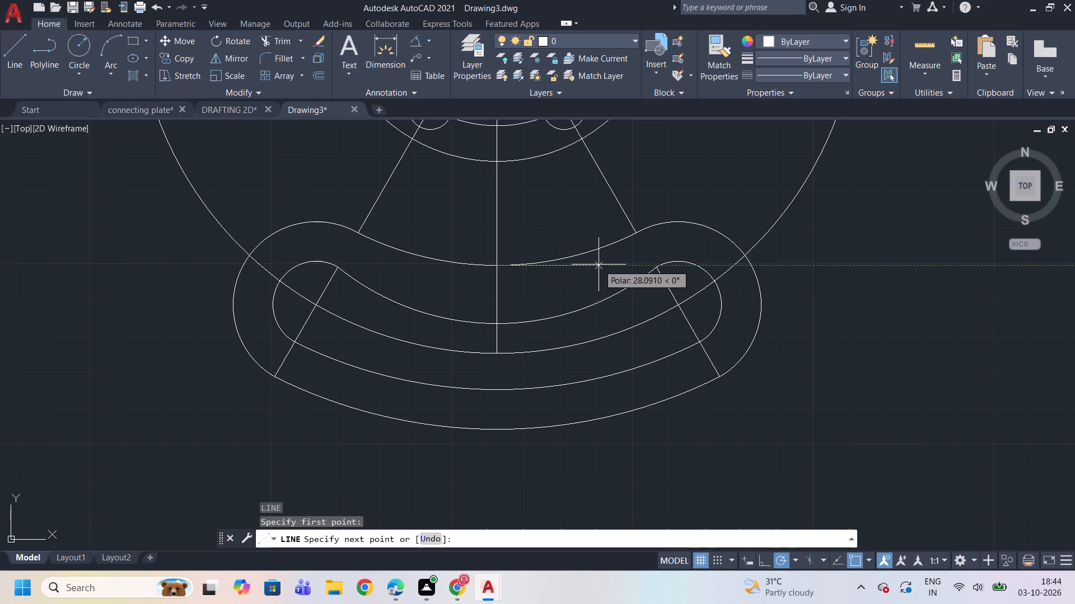
{"action": "type", "text": "18"}
{"action": "key", "text": "Return"}
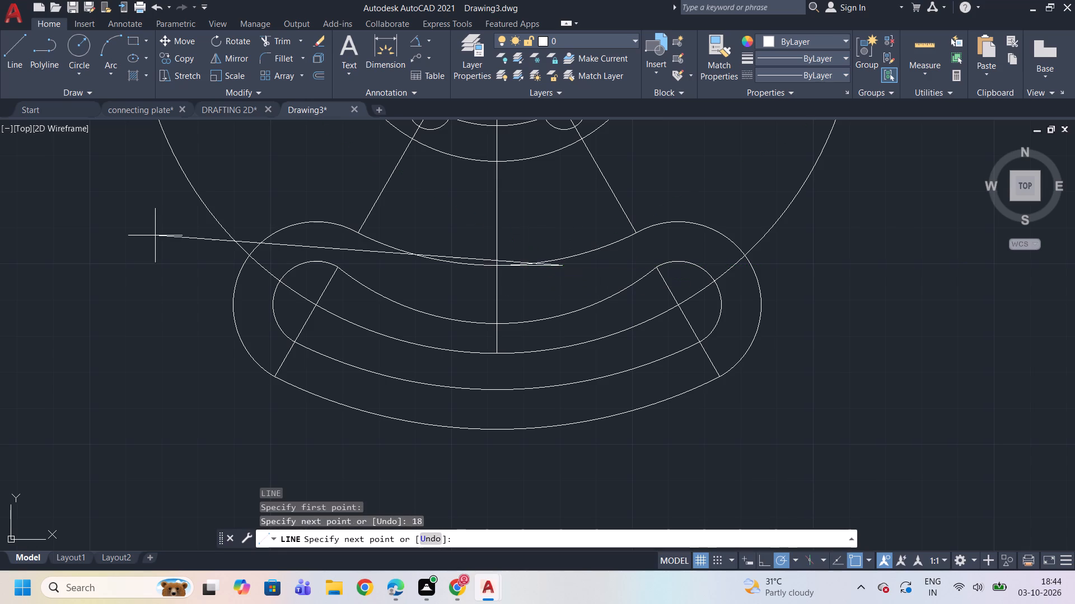
{"action": "type", "text": "18"}
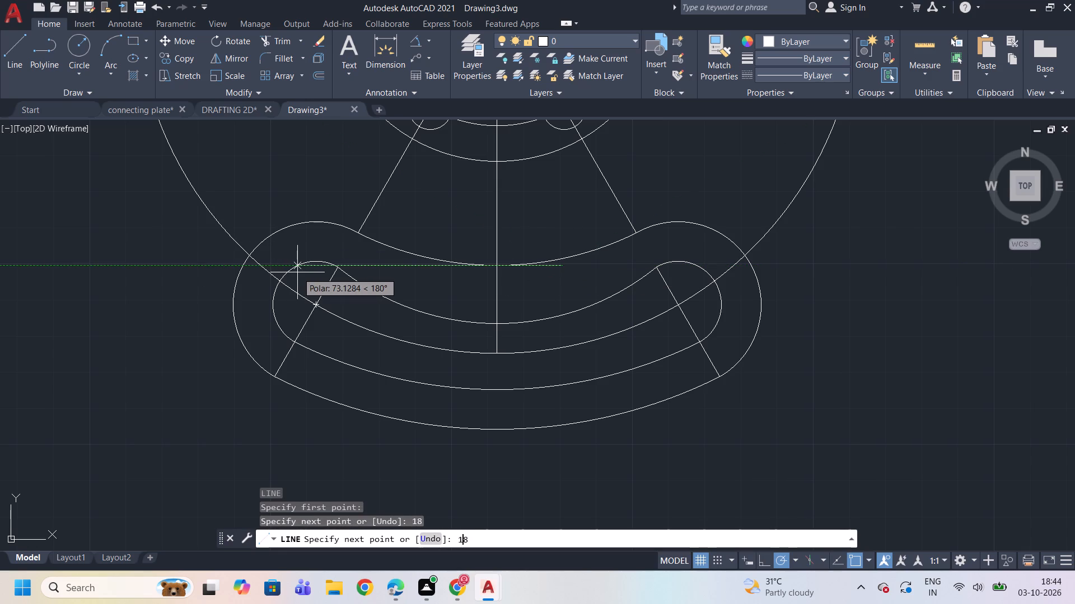
{"action": "key", "text": "Return"}
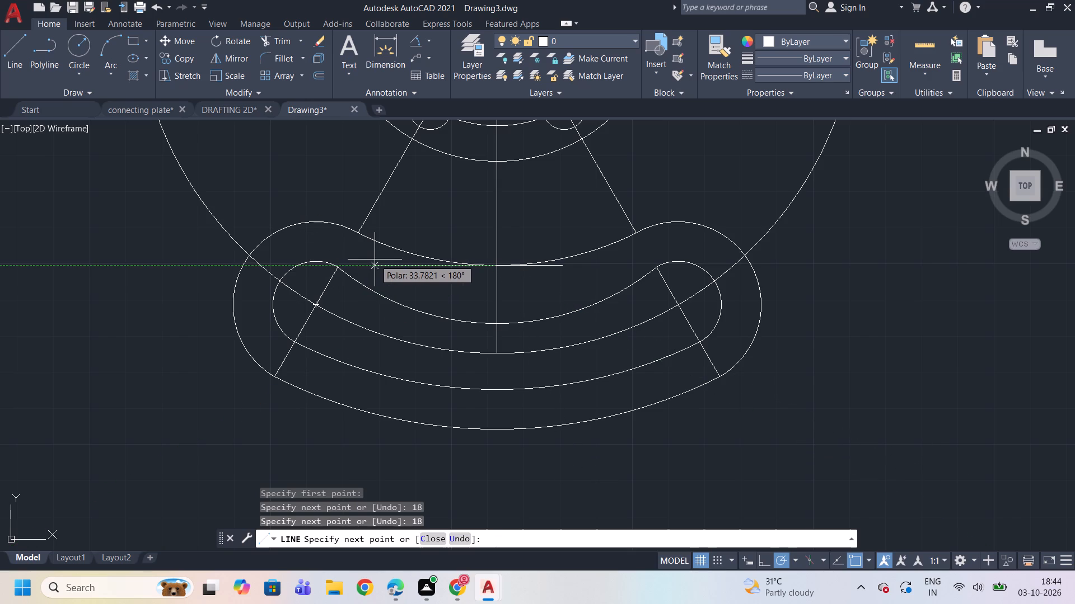
{"action": "type", "text": "18"}
{"action": "key", "text": "Return"}
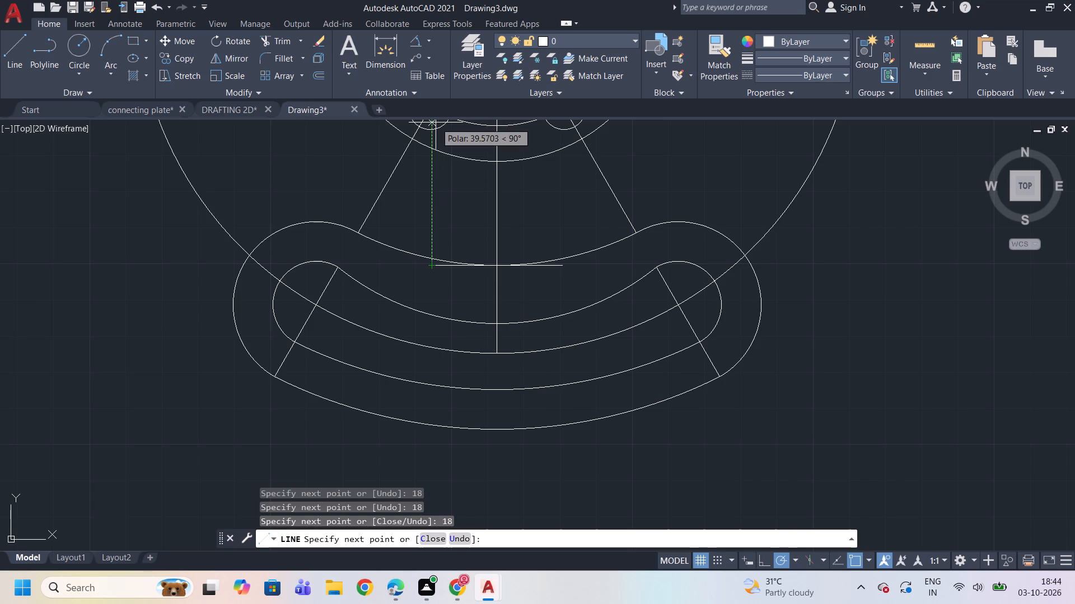
Draw vertical lines upward from both ends of the horizontal line, the left one about 40 long to the lower-left bolt hole.
{"action": "left_click", "coordinate": [436, 122]}
{"action": "key", "text": "Escape"}
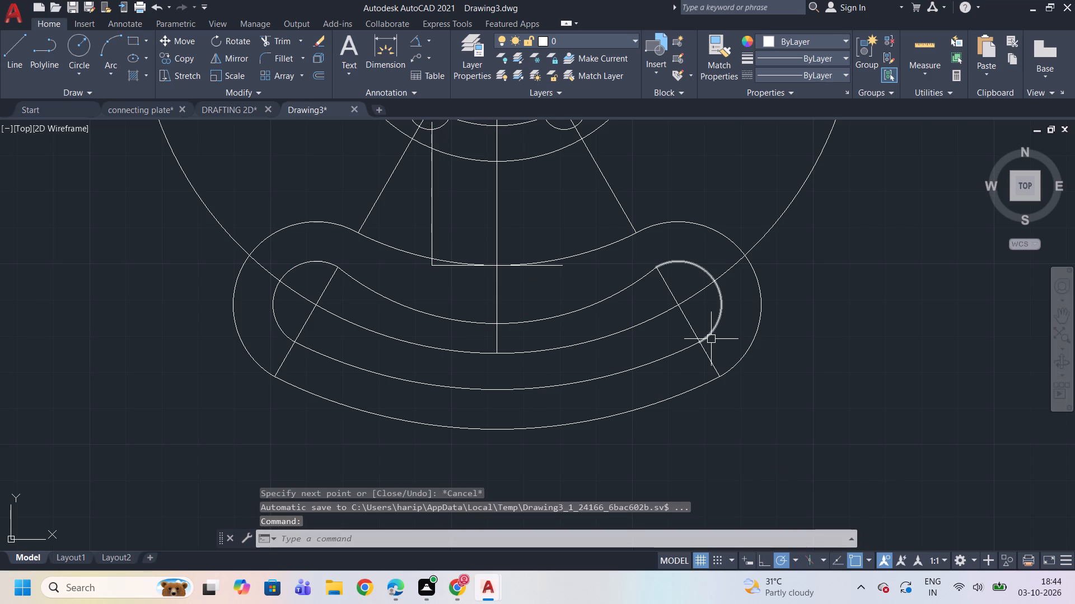
{"action": "key", "text": "l"}
{"action": "key", "text": "Return"}
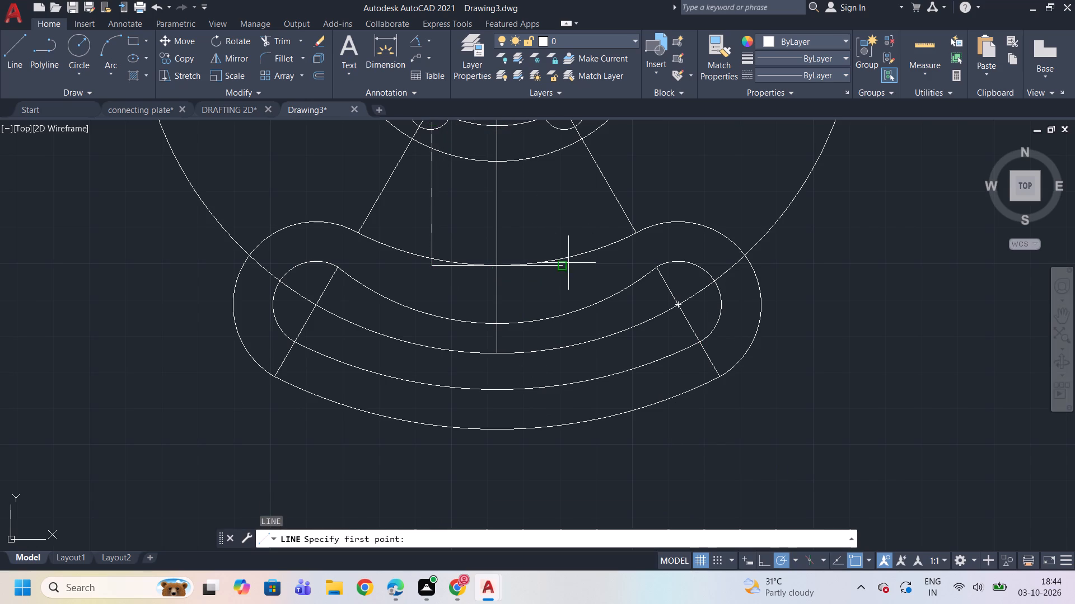
{"action": "left_click", "coordinate": [560, 263]}
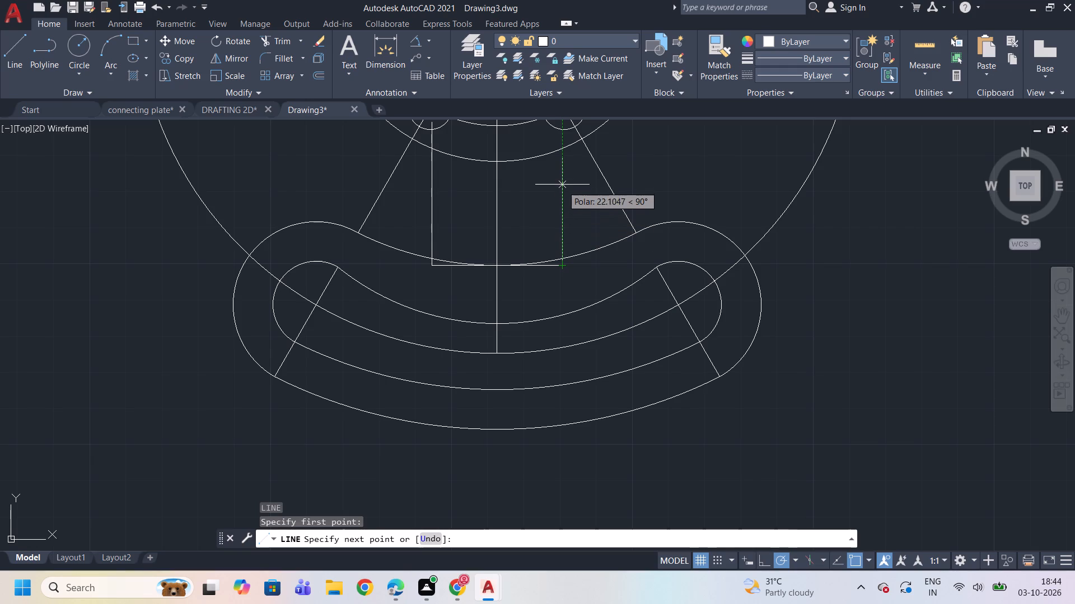
{"action": "left_click", "coordinate": [562, 170]}
{"action": "key", "text": "Escape"}
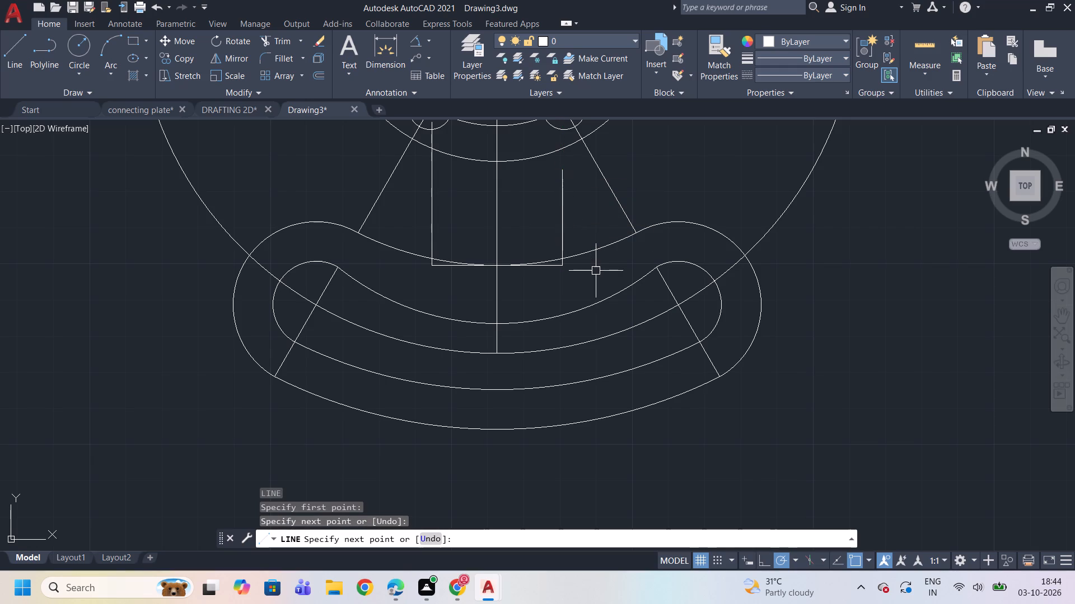
Trim the upper end of the neck's left vertical line back to the flange's outer circle.
{"action": "scroll", "coordinate": [596, 271], "scroll_direction": "down", "scroll_amount": 3}
{"action": "scroll", "coordinate": [583, 222], "scroll_direction": "up", "scroll_amount": 2}
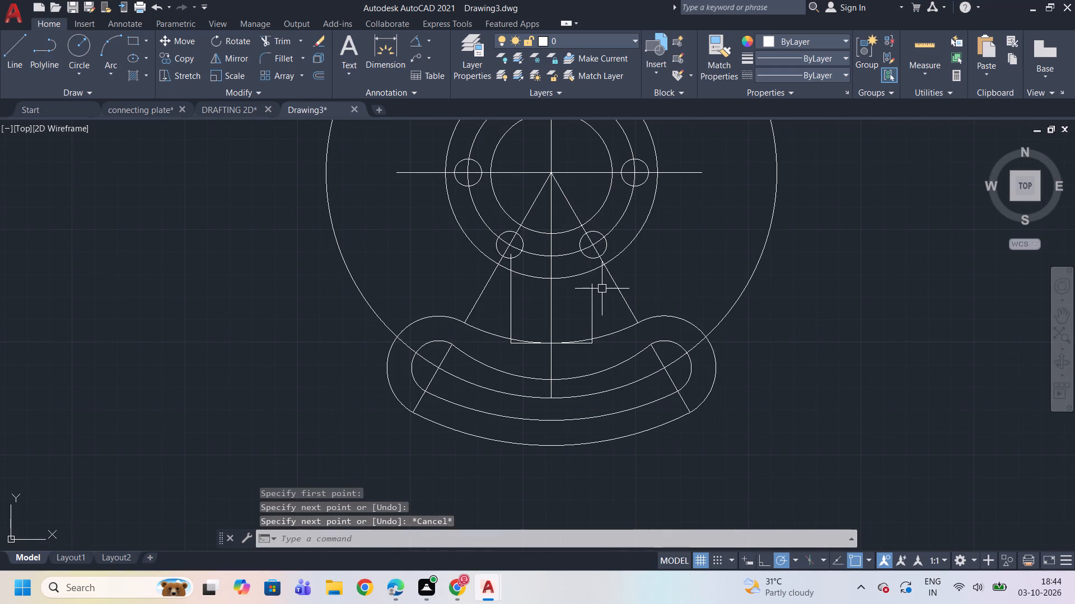
{"action": "type", "text": "TR"}
{"action": "key", "text": "Return"}
{"action": "key", "text": "Return"}
{"action": "scroll", "coordinate": [495, 253], "scroll_direction": "up", "scroll_amount": 2}
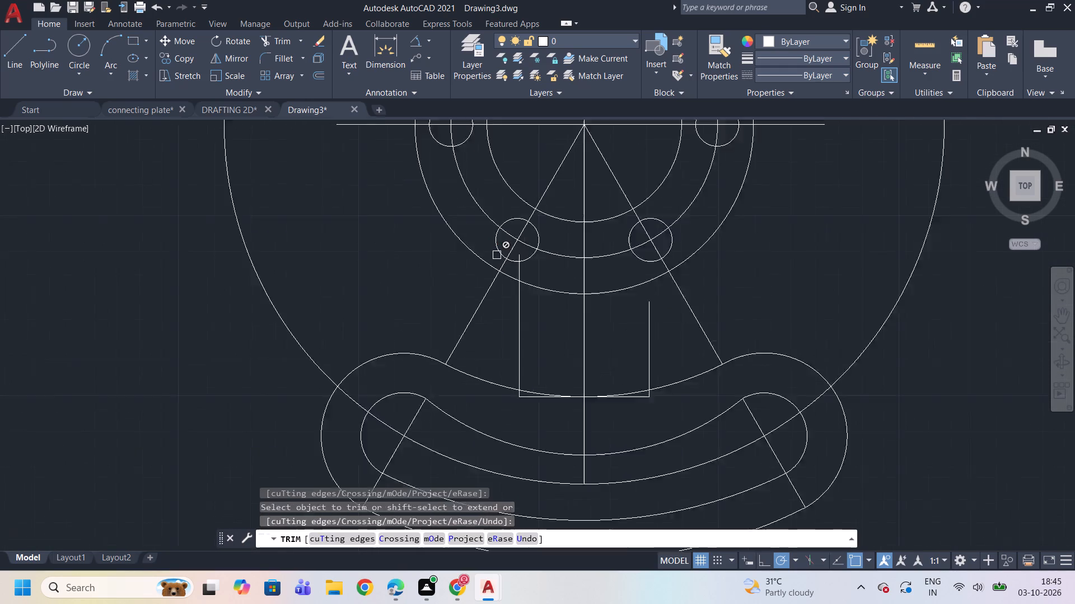
{"action": "left_click", "coordinate": [530, 278]}
{"action": "left_click", "coordinate": [529, 253]}
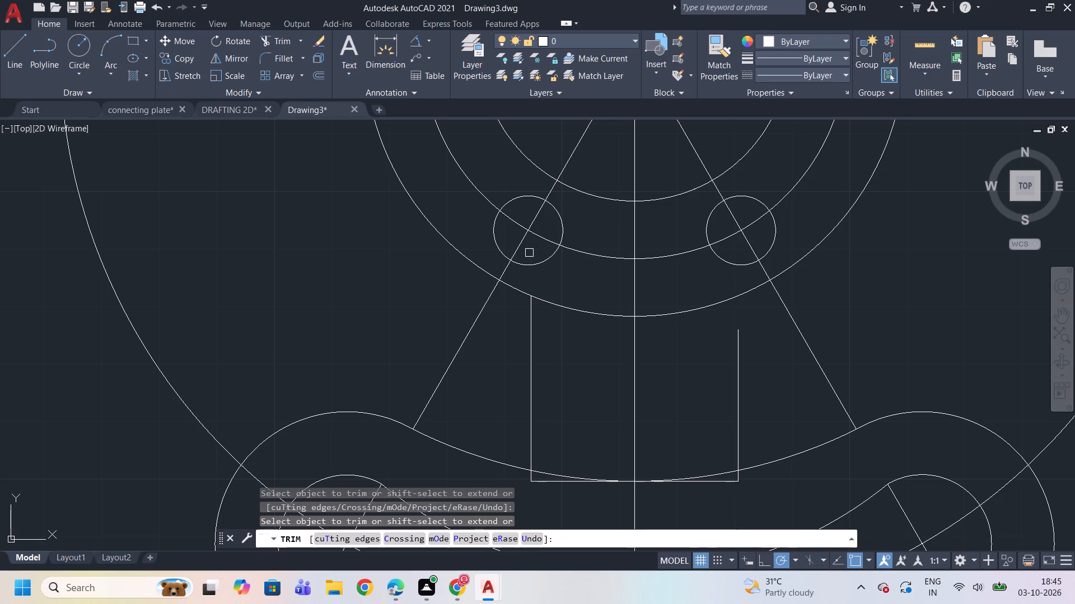
{"action": "scroll", "coordinate": [569, 422], "scroll_direction": "down", "scroll_amount": 1}
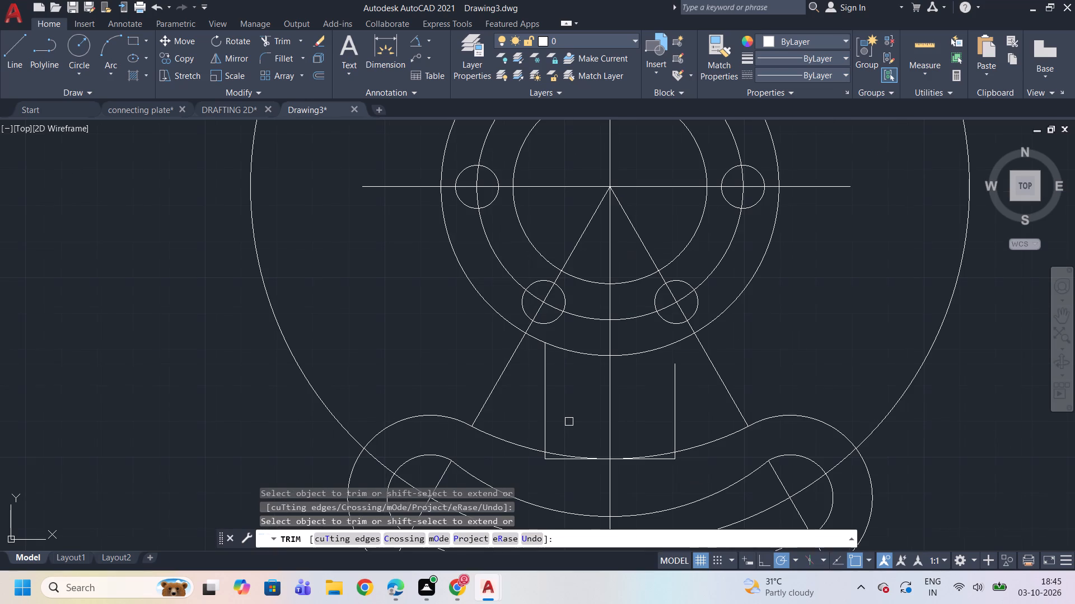
{"action": "key", "text": "Escape"}
Trim away the part of the large construction circle outside the slotted arm, keeping its arc within the arm.
{"action": "scroll", "coordinate": [591, 435], "scroll_direction": "down", "scroll_amount": 2}
{"action": "scroll", "coordinate": [600, 497], "scroll_direction": "up", "scroll_amount": 1}
{"action": "scroll", "coordinate": [597, 484], "scroll_direction": "down", "scroll_amount": 1}
{"action": "type", "text": "TR"}
{"action": "key", "text": "Return"}
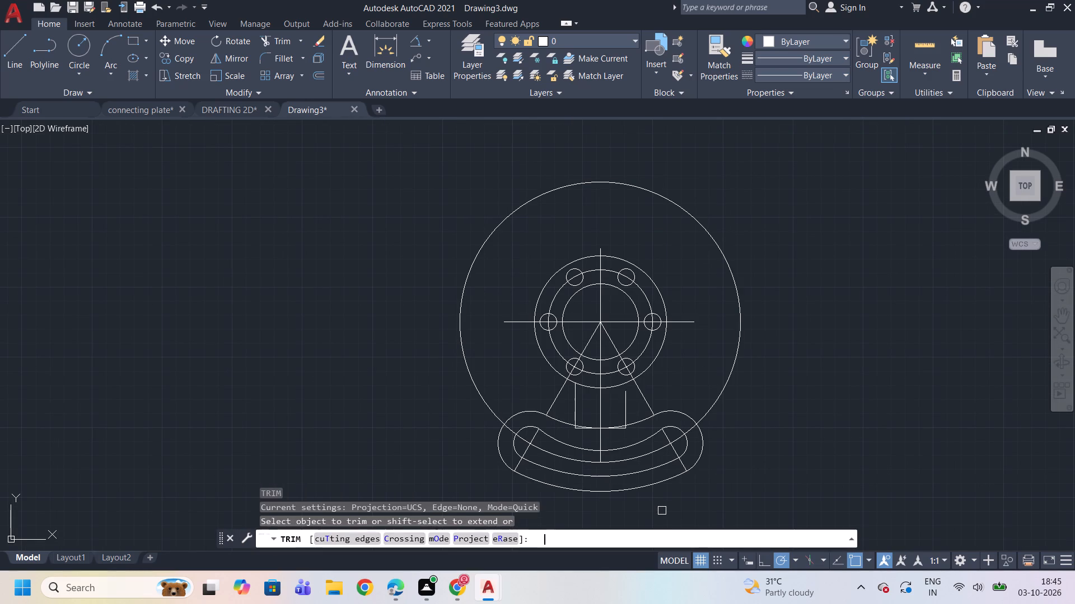
{"action": "key", "text": "Return"}
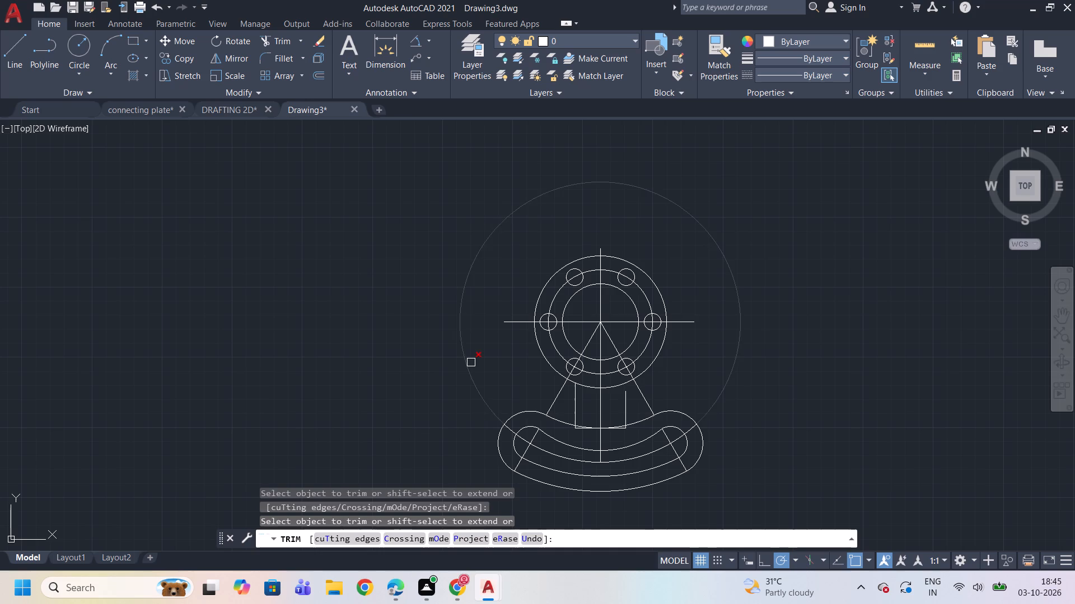
{"action": "left_click", "coordinate": [471, 362]}
{"action": "scroll", "coordinate": [552, 467], "scroll_direction": "down", "scroll_amount": 1}
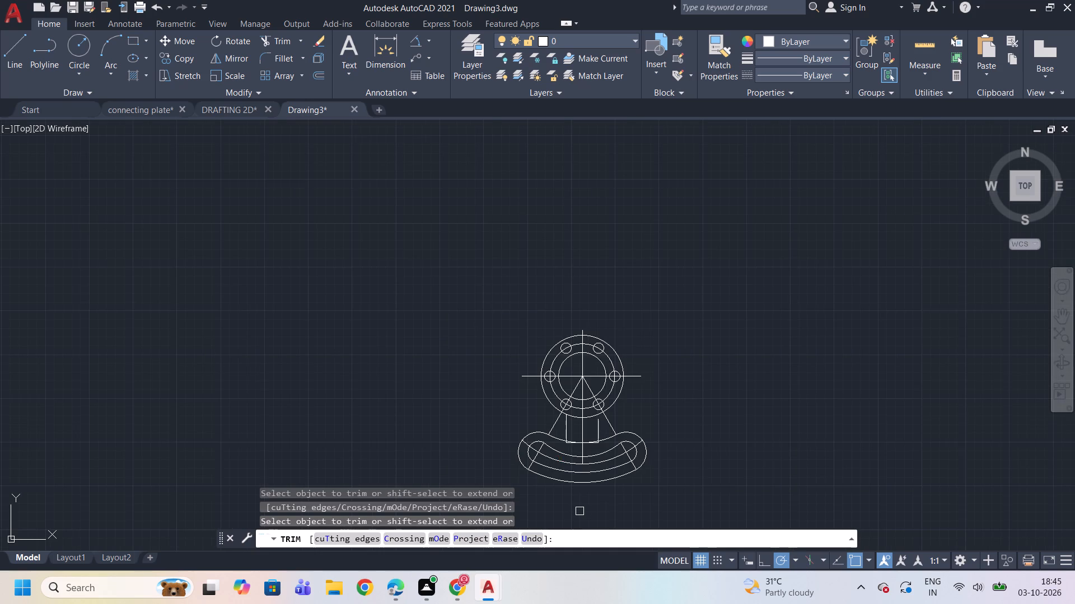
{"action": "scroll", "coordinate": [580, 510], "scroll_direction": "up", "scroll_amount": 1}
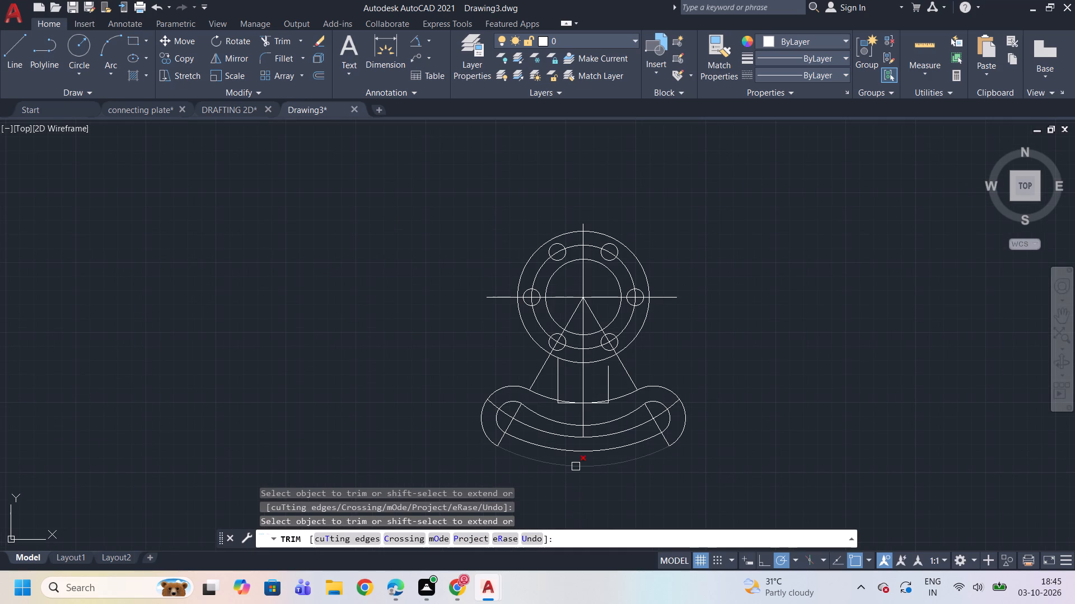
{"action": "key", "text": "Escape"}
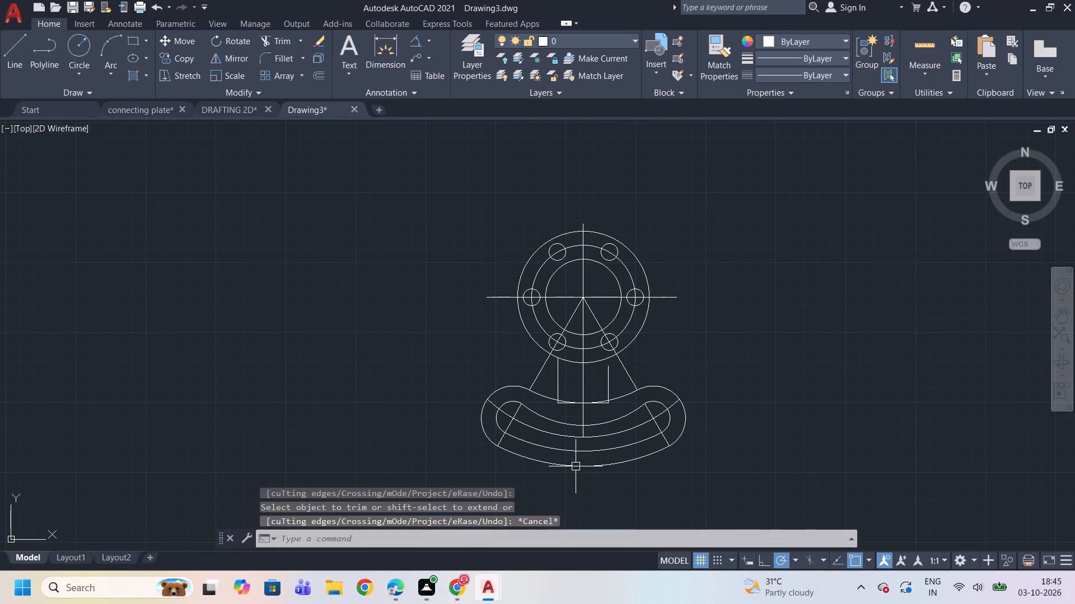
Draw a radius 10 circle tangent to the flange's outer circle and the neck's left vertical line.
{"action": "key", "text": "c"}
{"action": "key", "text": "Return"}
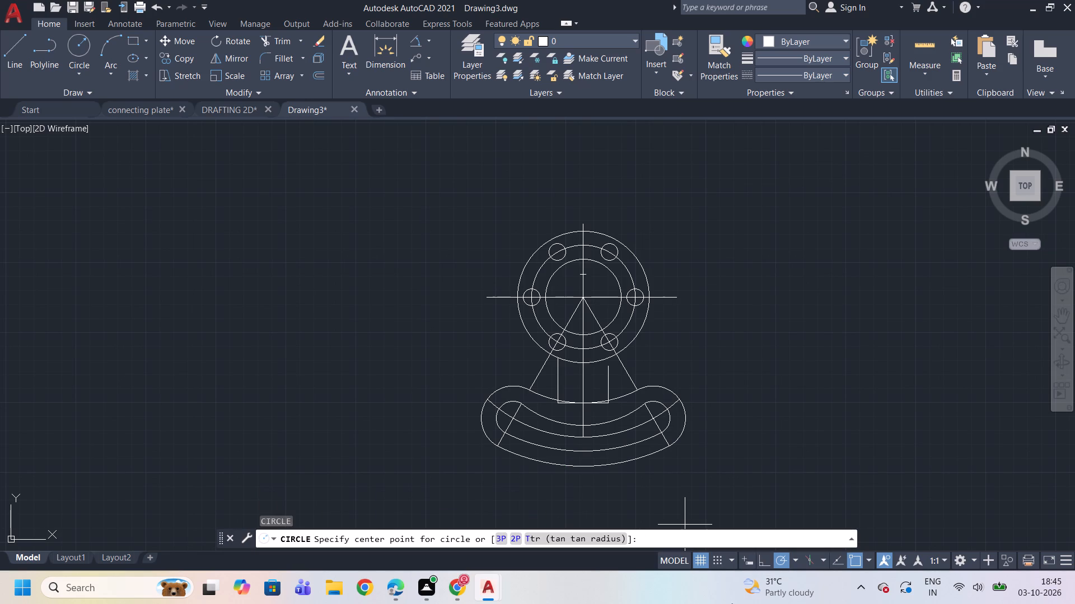
{"action": "left_click", "coordinate": [591, 540]}
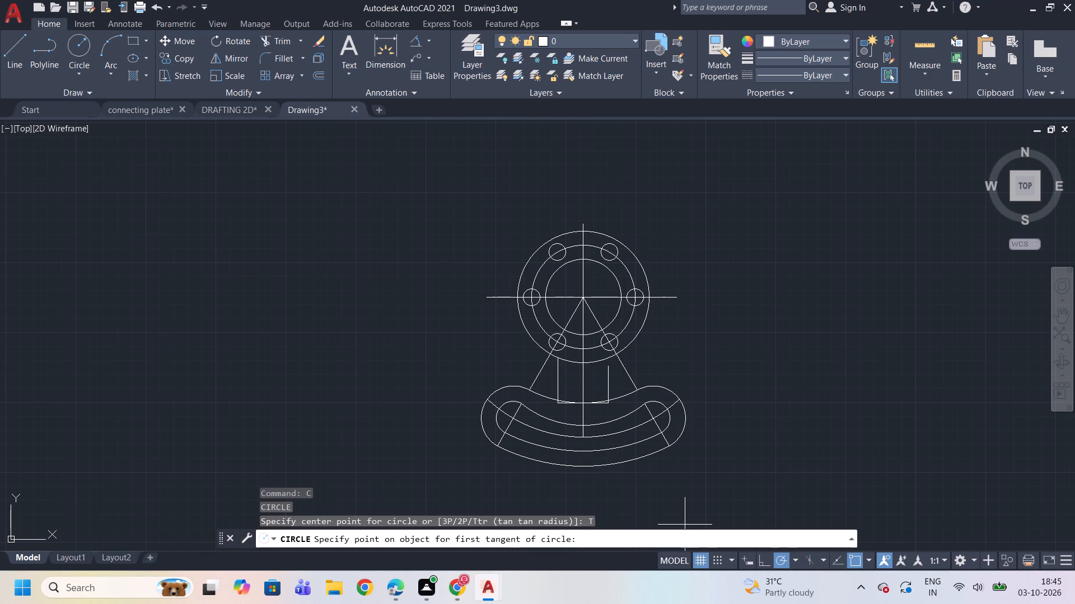
{"action": "scroll", "coordinate": [568, 371], "scroll_direction": "up", "scroll_amount": 4}
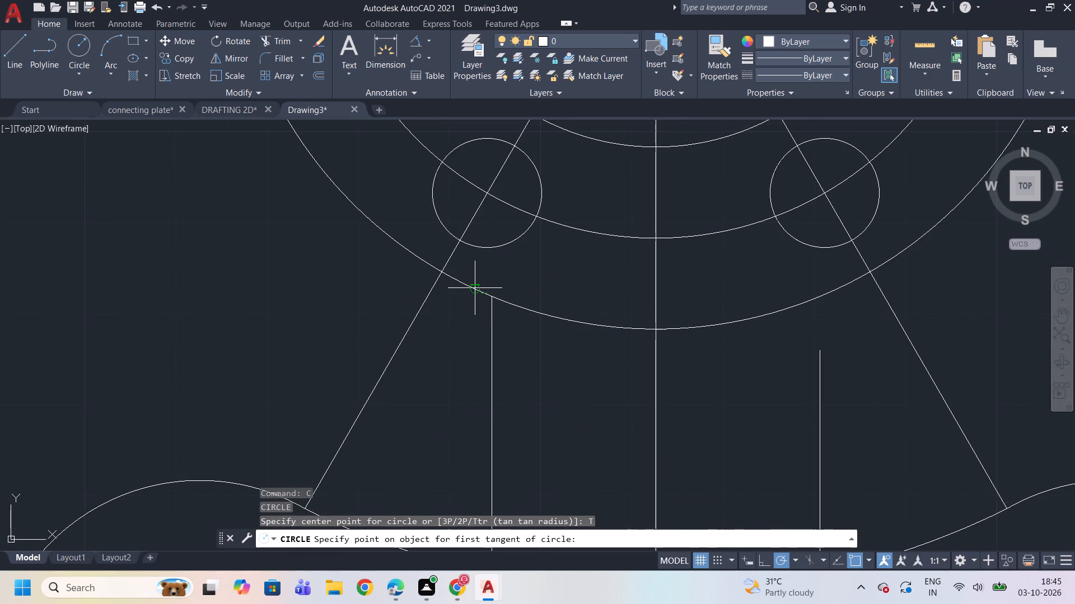
{"action": "left_click", "coordinate": [474, 287]}
{"action": "left_click", "coordinate": [491, 329]}
{"action": "type", "text": "10"}
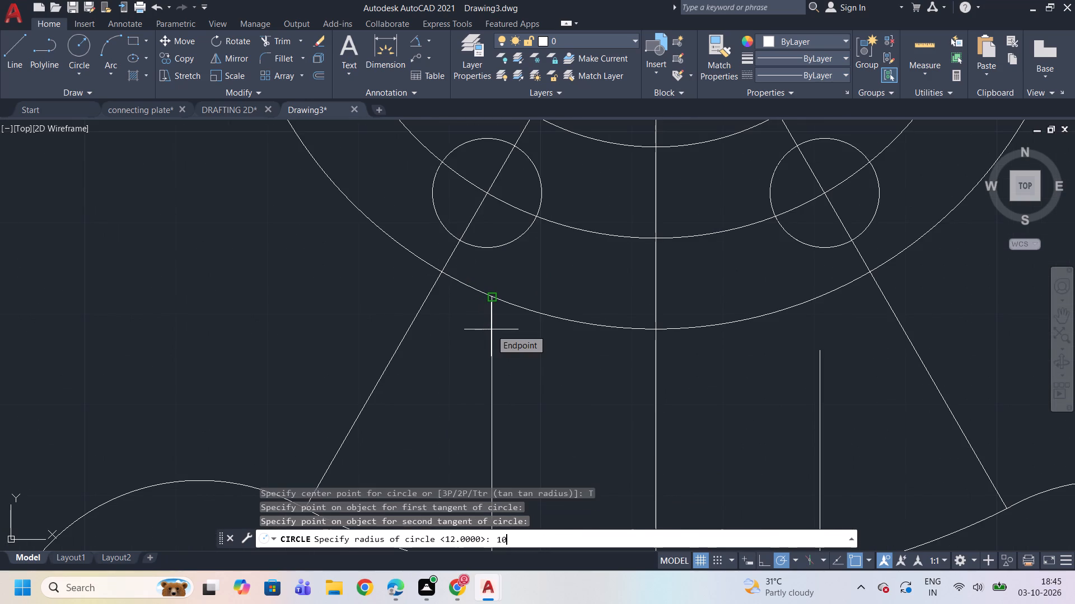
{"action": "key", "text": "Return"}
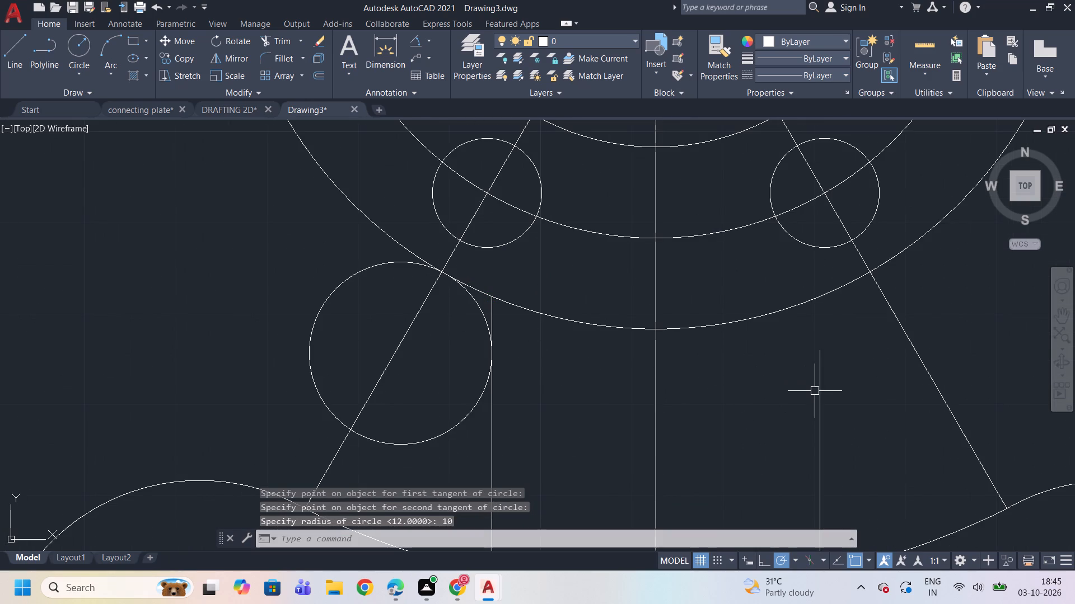
Draw a radius 10 circle tangent to the flange's outer circle and the neck's right vertical line.
{"action": "key", "text": "c"}
{"action": "key", "text": "Return"}
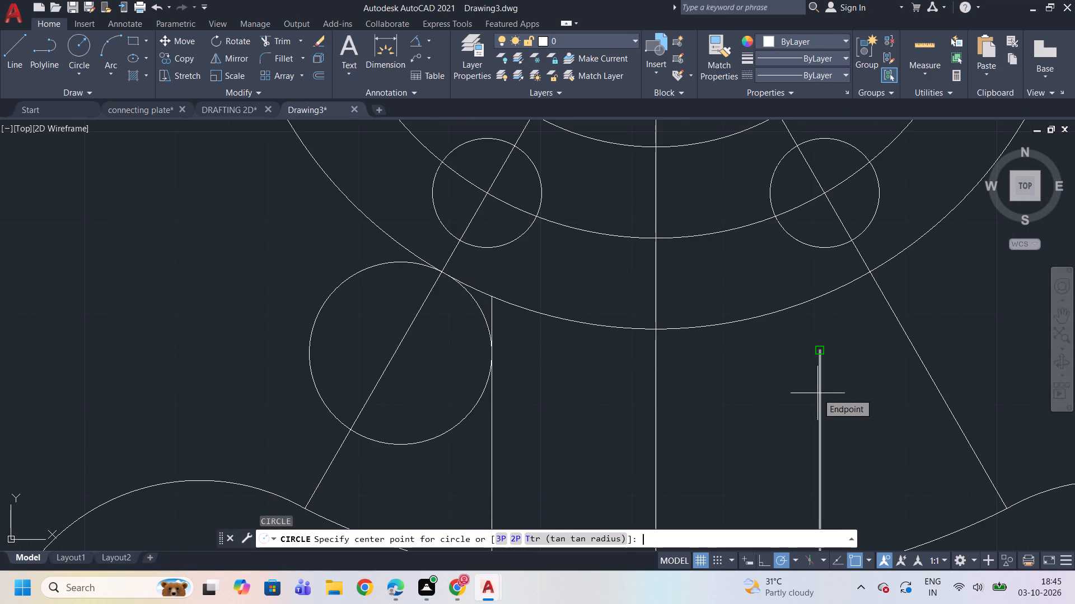
{"action": "left_click", "coordinate": [597, 541]}
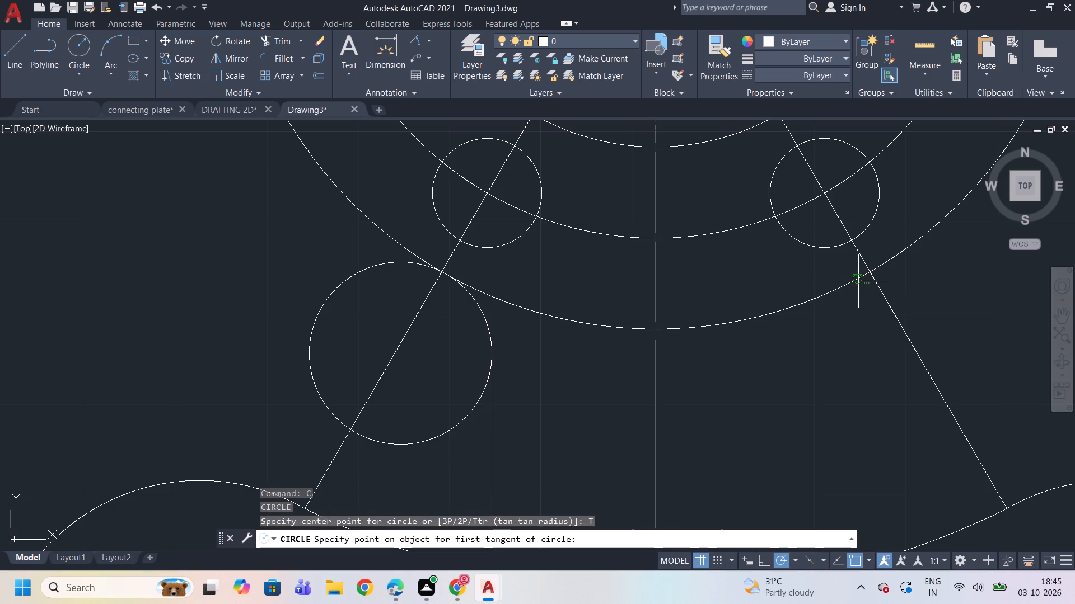
{"action": "left_click", "coordinate": [859, 281]}
{"action": "left_click", "coordinate": [822, 347]}
{"action": "type", "text": "10"}
{"action": "key", "text": "Return"}
{"action": "scroll", "coordinate": [746, 355], "scroll_direction": "down", "scroll_amount": 3}
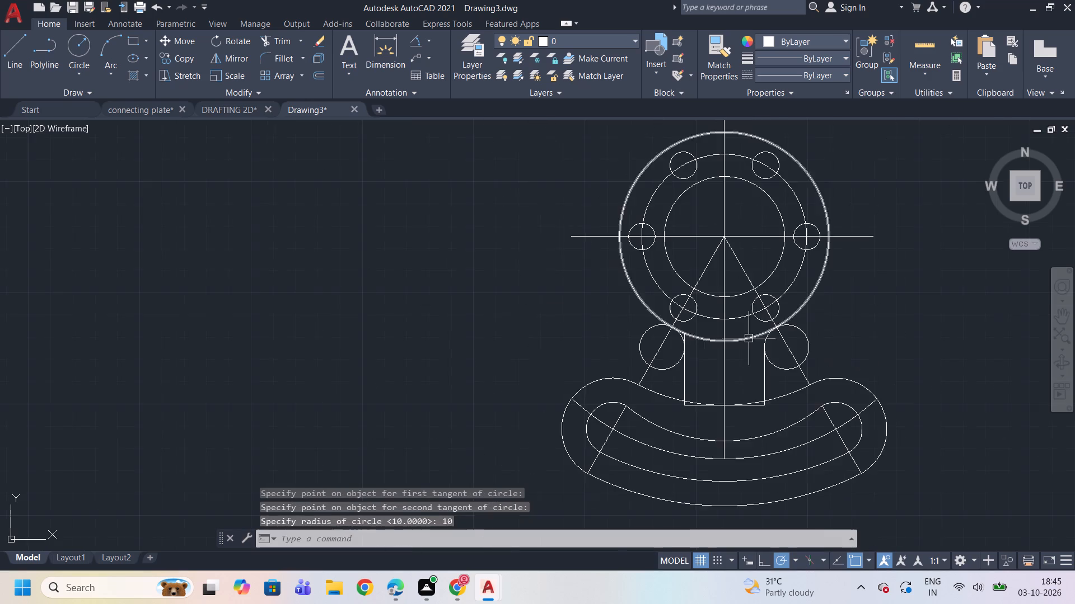
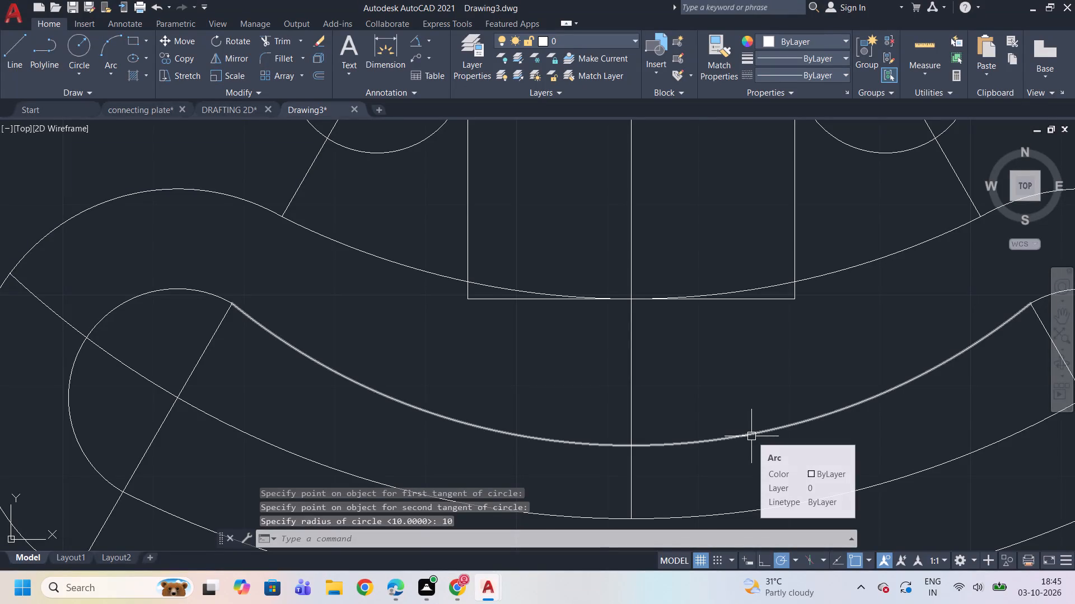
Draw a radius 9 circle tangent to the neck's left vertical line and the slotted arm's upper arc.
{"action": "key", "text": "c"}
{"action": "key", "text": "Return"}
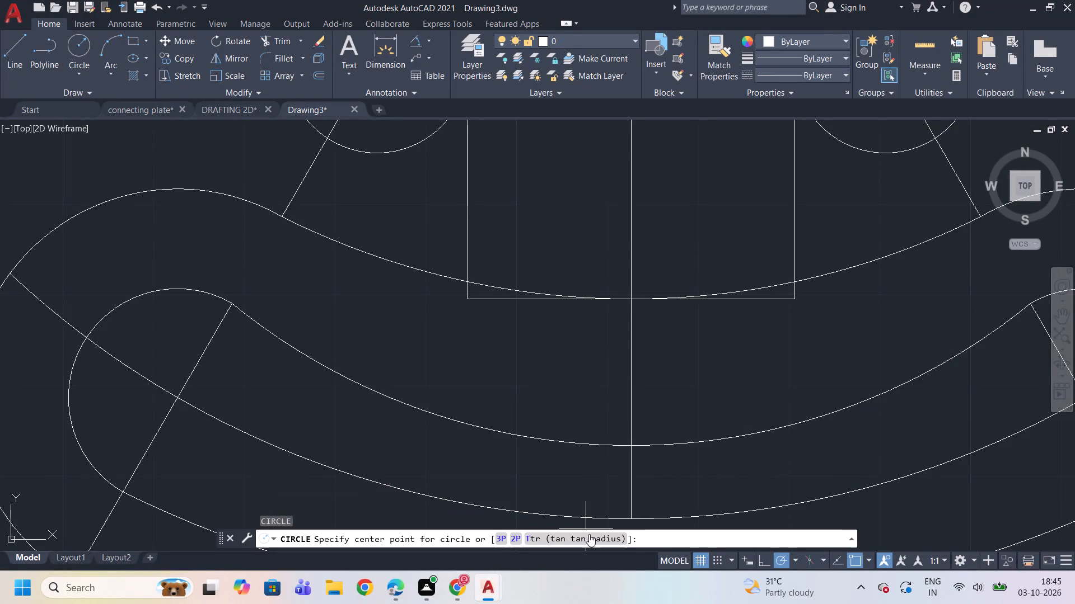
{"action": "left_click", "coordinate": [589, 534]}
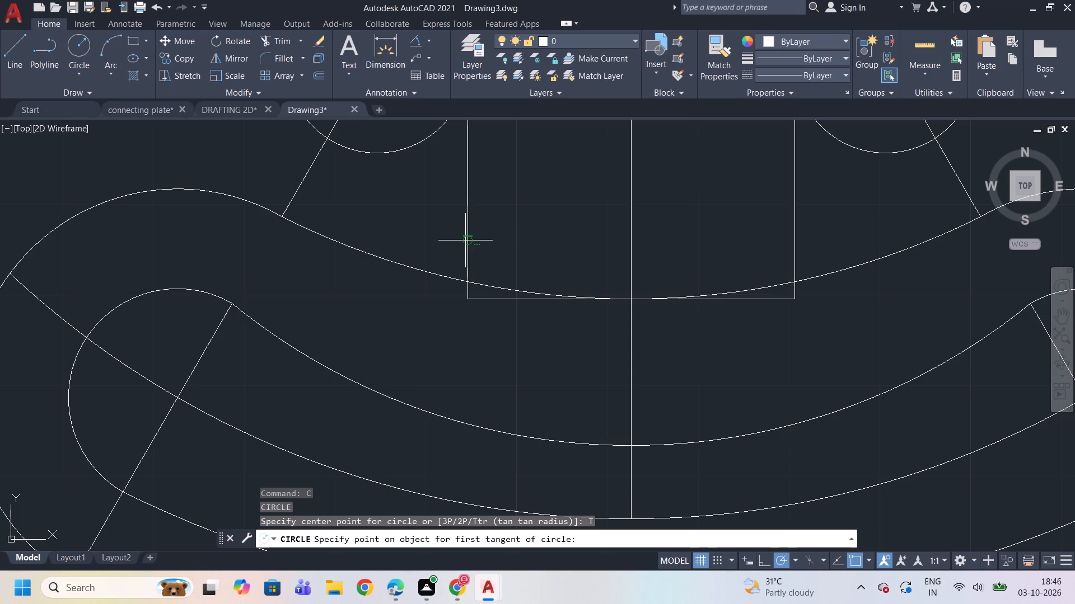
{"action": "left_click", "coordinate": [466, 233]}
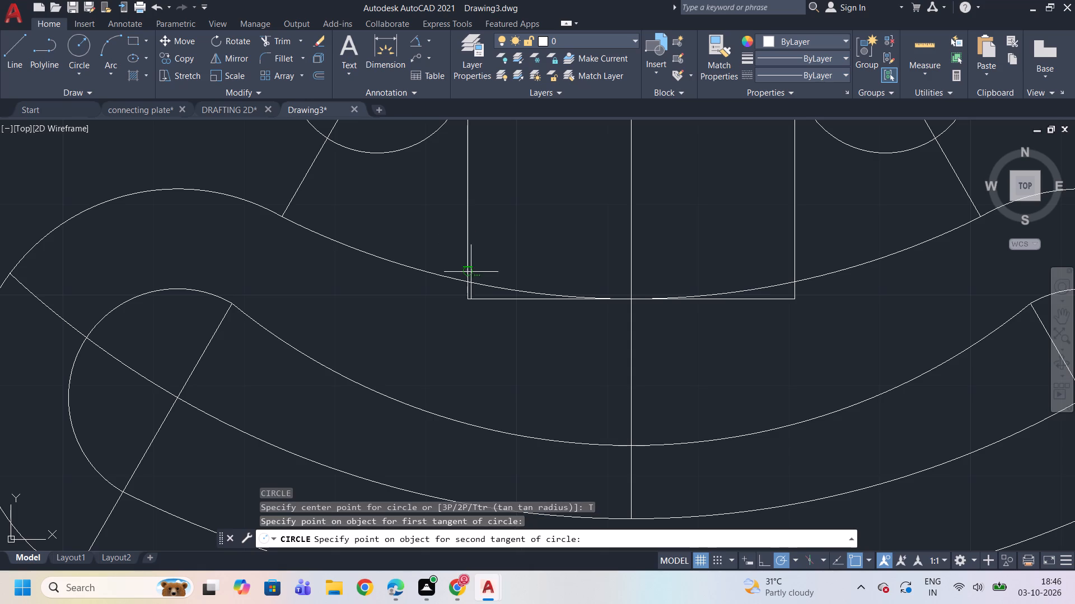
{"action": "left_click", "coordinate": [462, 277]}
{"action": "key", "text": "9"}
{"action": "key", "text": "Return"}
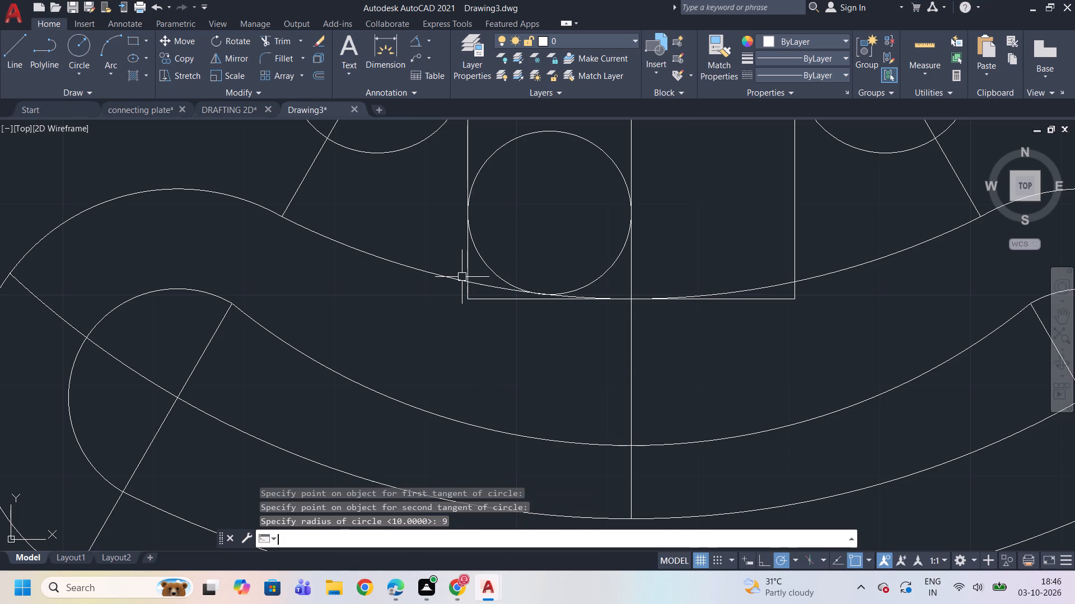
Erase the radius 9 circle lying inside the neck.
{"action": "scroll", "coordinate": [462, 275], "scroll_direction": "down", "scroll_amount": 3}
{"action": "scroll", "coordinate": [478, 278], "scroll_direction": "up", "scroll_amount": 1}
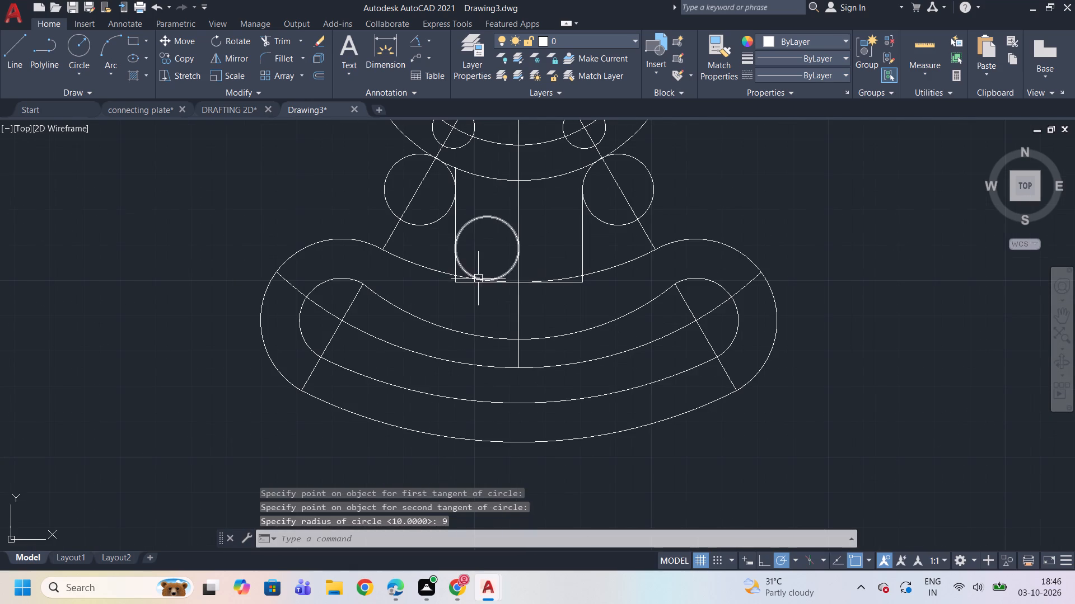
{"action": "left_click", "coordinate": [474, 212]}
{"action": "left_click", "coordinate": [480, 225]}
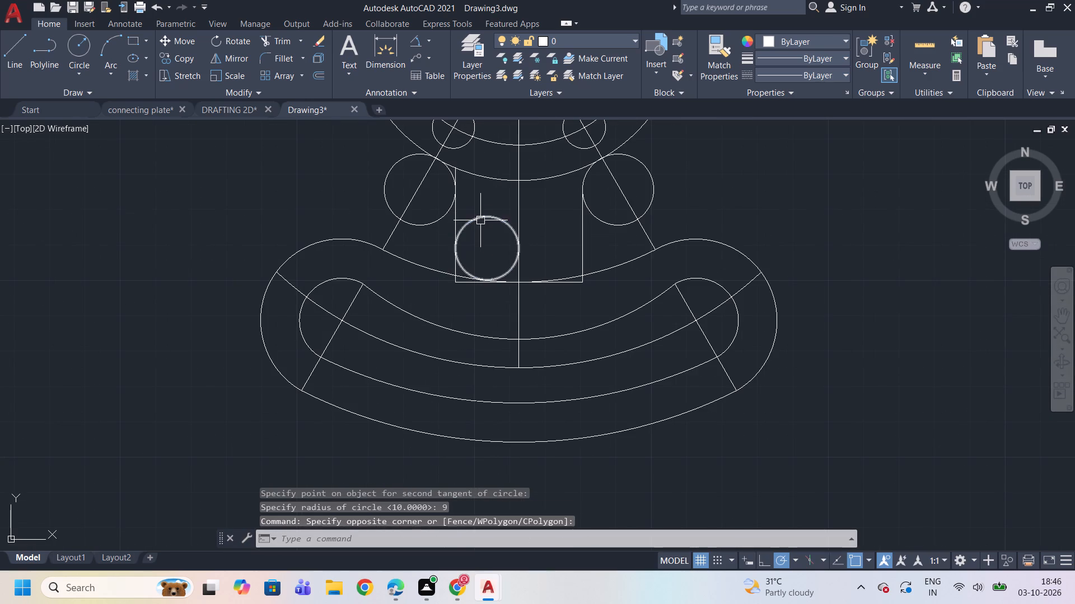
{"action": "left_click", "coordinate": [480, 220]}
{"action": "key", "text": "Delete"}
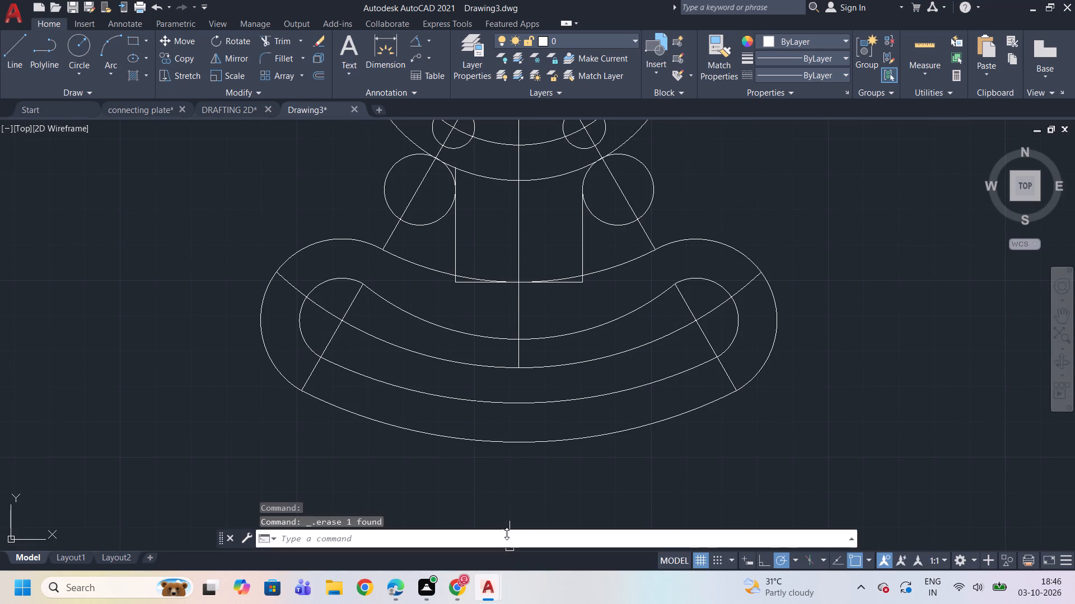
Trim the left radius 10 circle to its transition arc, and trim the neck's left vertical line back to that arc's tangent point.
{"action": "type", "text": "TR"}
{"action": "key", "text": "Return"}
{"action": "key", "text": "Return"}
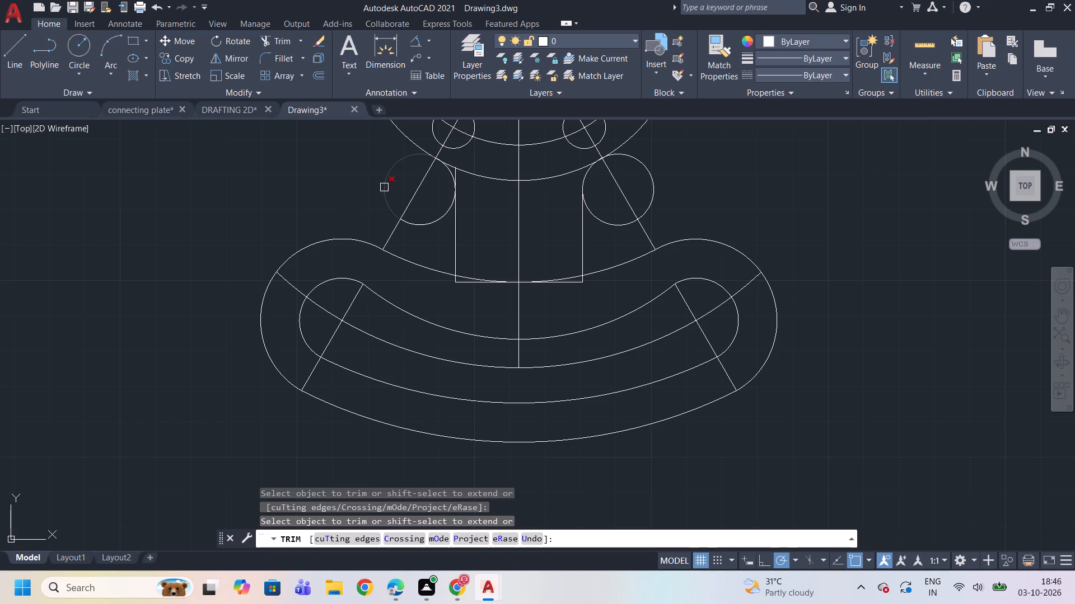
{"action": "left_click", "coordinate": [384, 187]}
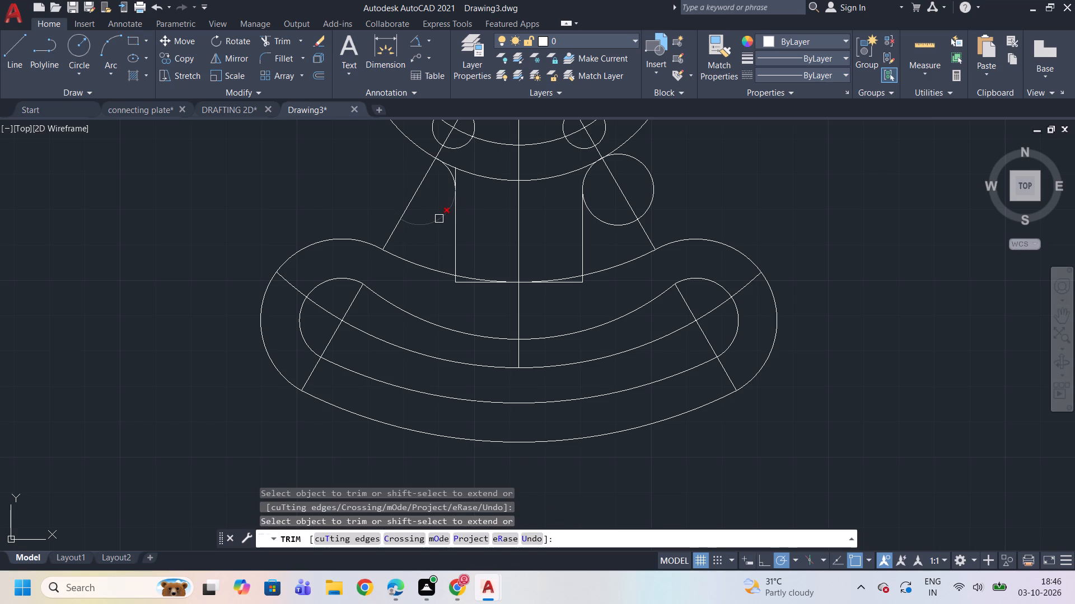
{"action": "left_click", "coordinate": [437, 219]}
{"action": "scroll", "coordinate": [460, 177], "scroll_direction": "up", "scroll_amount": 3}
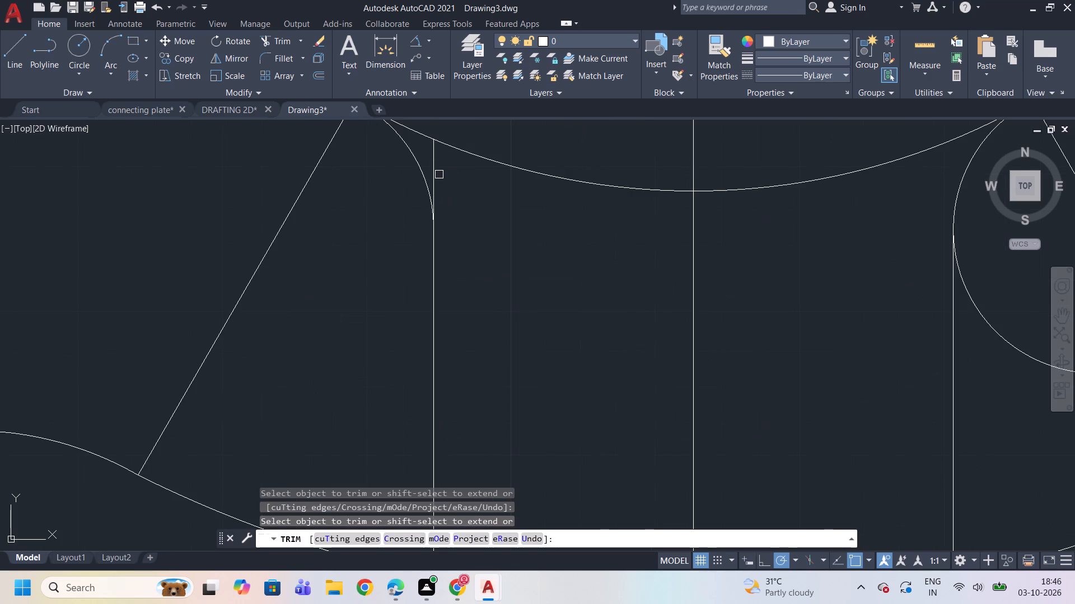
{"action": "left_click", "coordinate": [436, 171]}
{"action": "scroll", "coordinate": [569, 286], "scroll_direction": "down", "scroll_amount": 3}
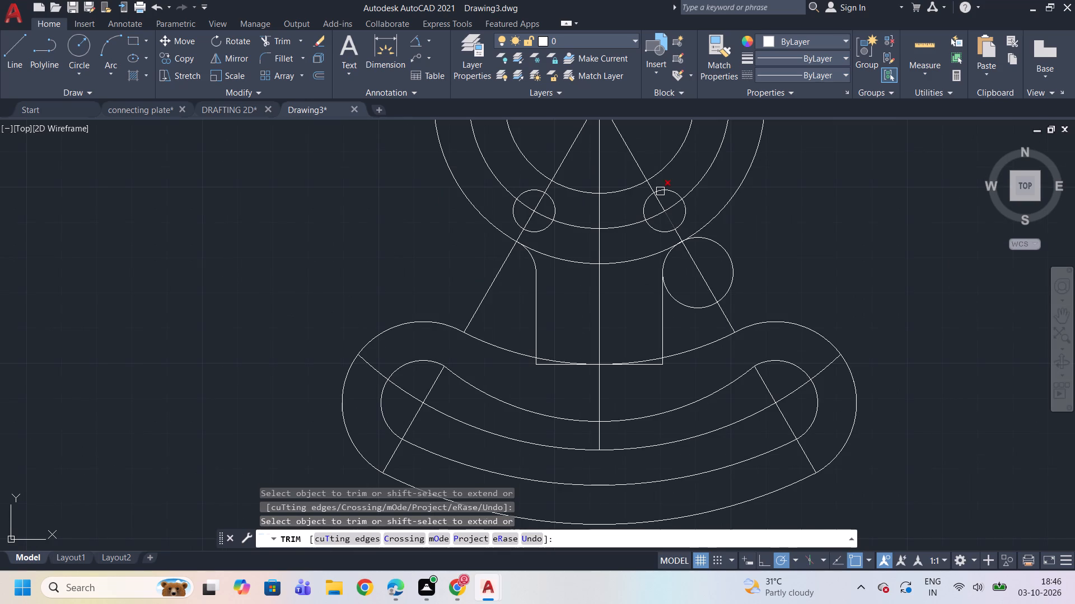
Trim the right radius 10 circle down to the transition arc between the flange's outer circle and the neck's right vertical line.
{"action": "left_click", "coordinate": [723, 249]}
{"action": "scroll", "coordinate": [667, 265], "scroll_direction": "up", "scroll_amount": 3}
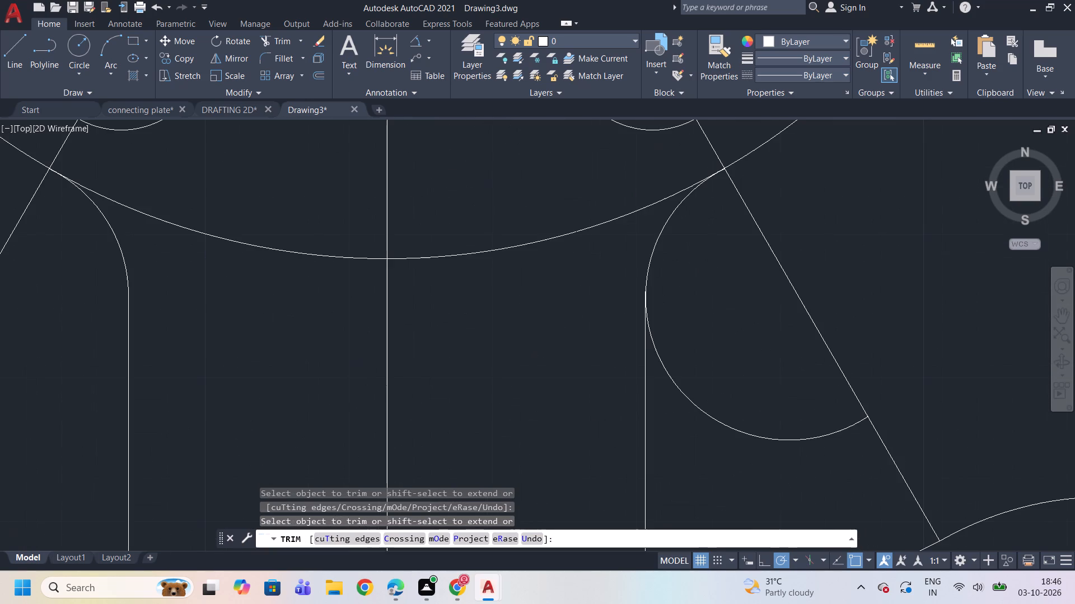
{"action": "left_click", "coordinate": [694, 398]}
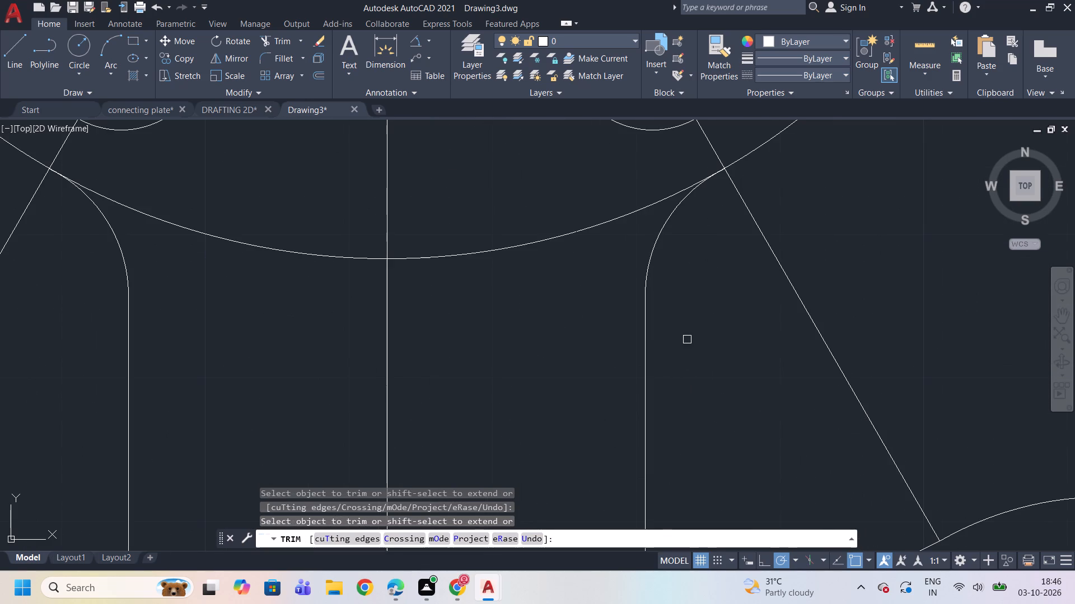
{"action": "scroll", "coordinate": [687, 338], "scroll_direction": "down", "scroll_amount": 3}
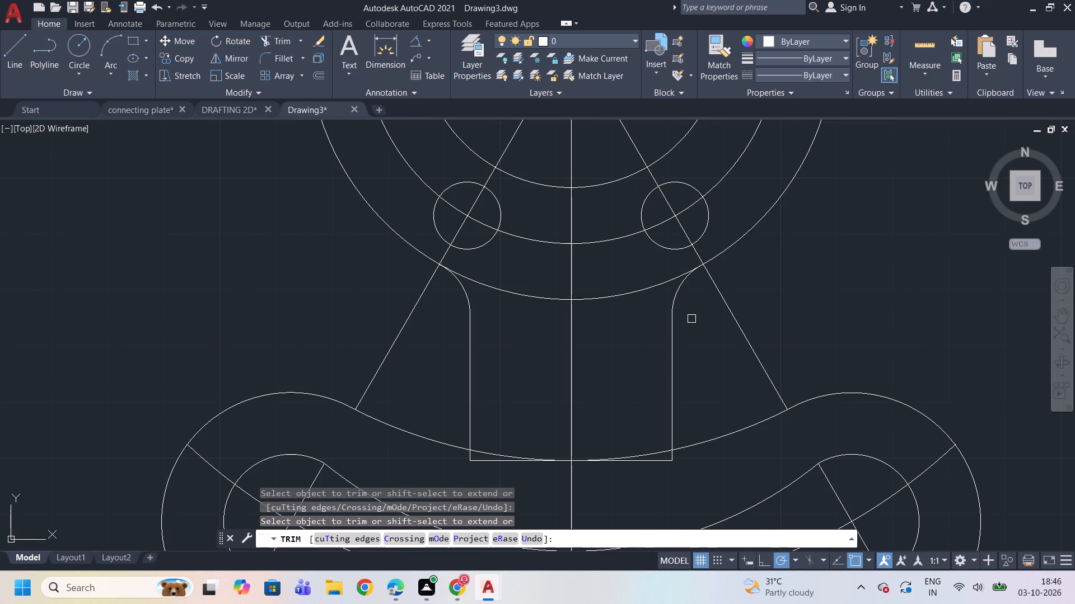
{"action": "scroll", "coordinate": [682, 319], "scroll_direction": "down", "scroll_amount": 1}
{"action": "scroll", "coordinate": [659, 428], "scroll_direction": "up", "scroll_amount": 2}
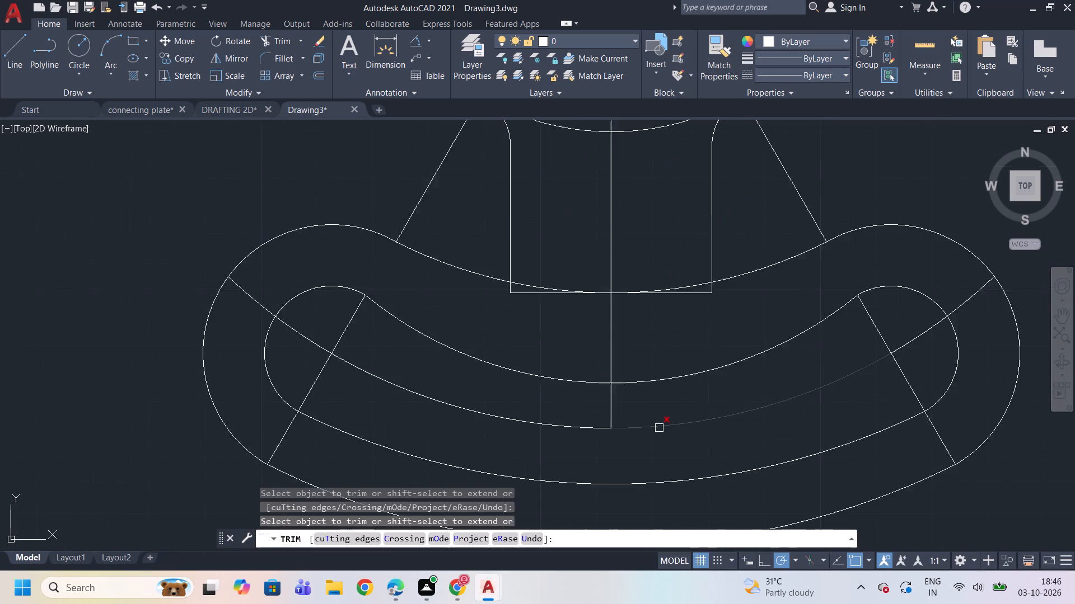
{"action": "scroll", "coordinate": [659, 428], "scroll_direction": "up", "scroll_amount": 1}
{"action": "scroll", "coordinate": [627, 385], "scroll_direction": "down", "scroll_amount": 2}
{"action": "key", "text": "Escape"}
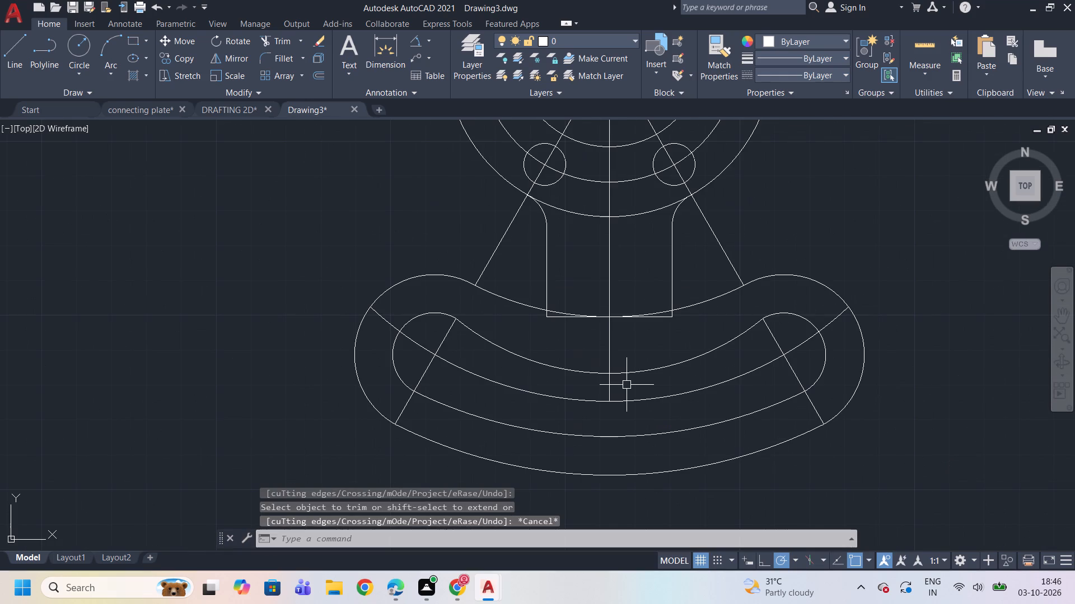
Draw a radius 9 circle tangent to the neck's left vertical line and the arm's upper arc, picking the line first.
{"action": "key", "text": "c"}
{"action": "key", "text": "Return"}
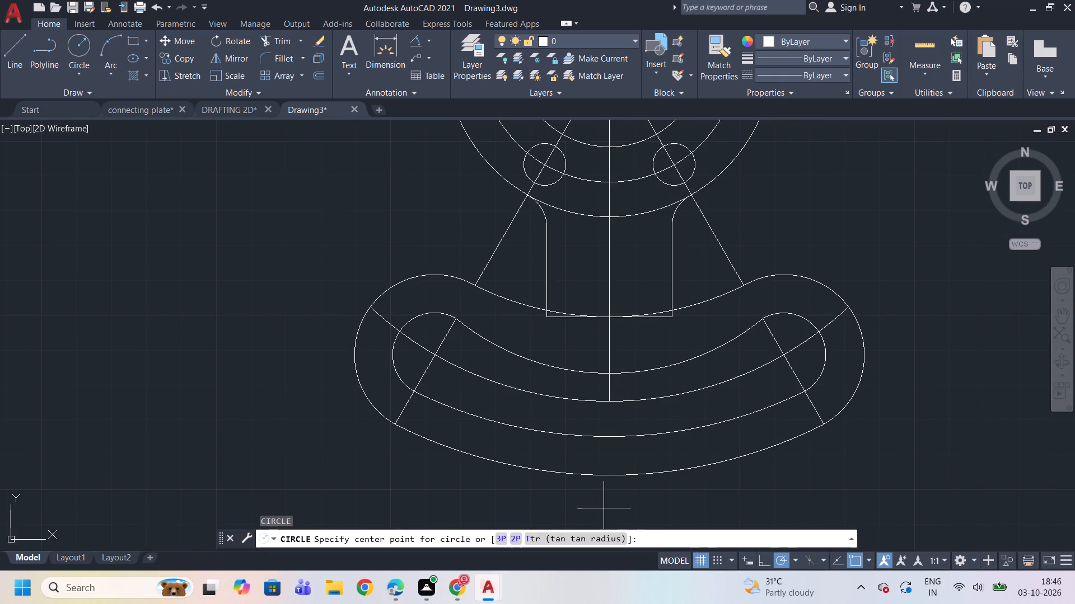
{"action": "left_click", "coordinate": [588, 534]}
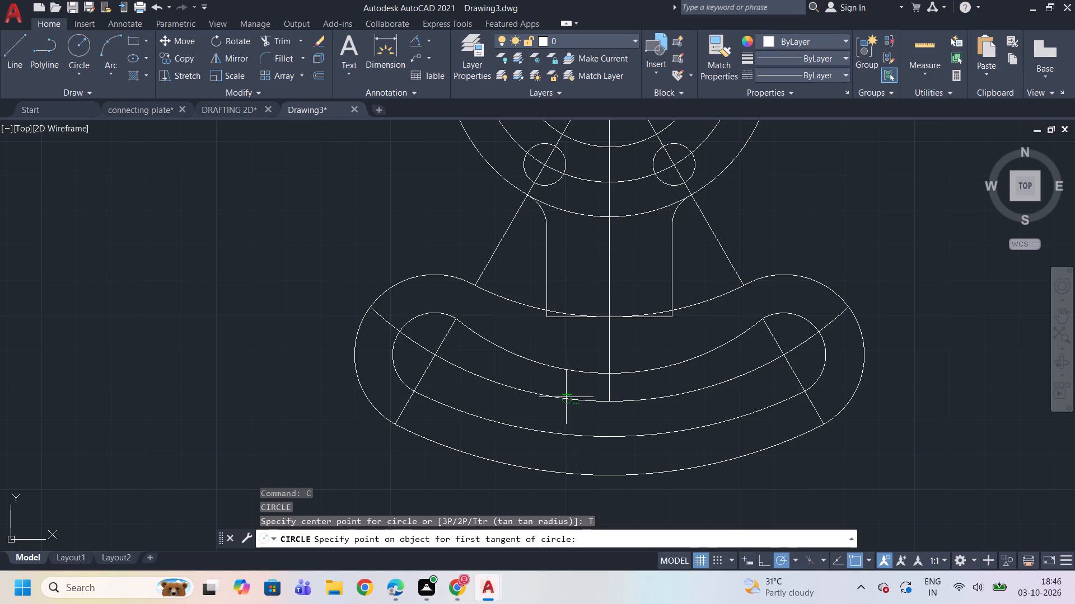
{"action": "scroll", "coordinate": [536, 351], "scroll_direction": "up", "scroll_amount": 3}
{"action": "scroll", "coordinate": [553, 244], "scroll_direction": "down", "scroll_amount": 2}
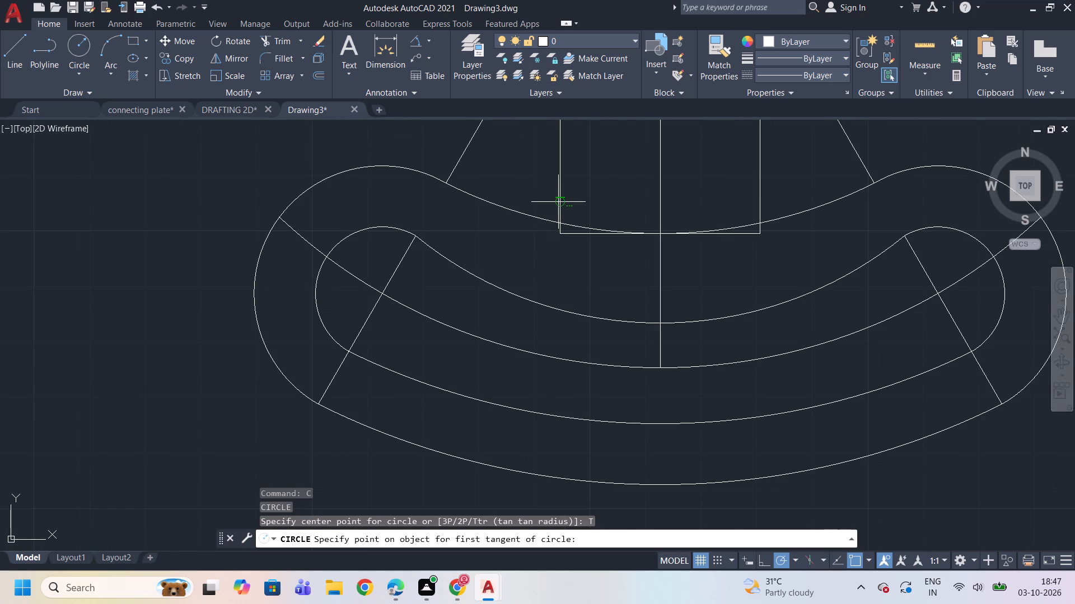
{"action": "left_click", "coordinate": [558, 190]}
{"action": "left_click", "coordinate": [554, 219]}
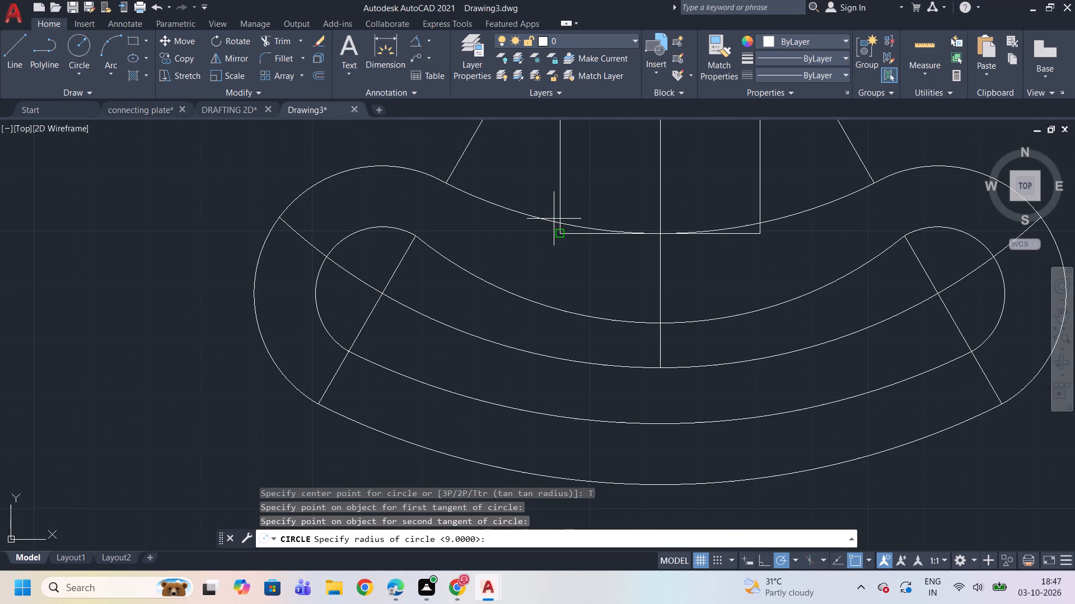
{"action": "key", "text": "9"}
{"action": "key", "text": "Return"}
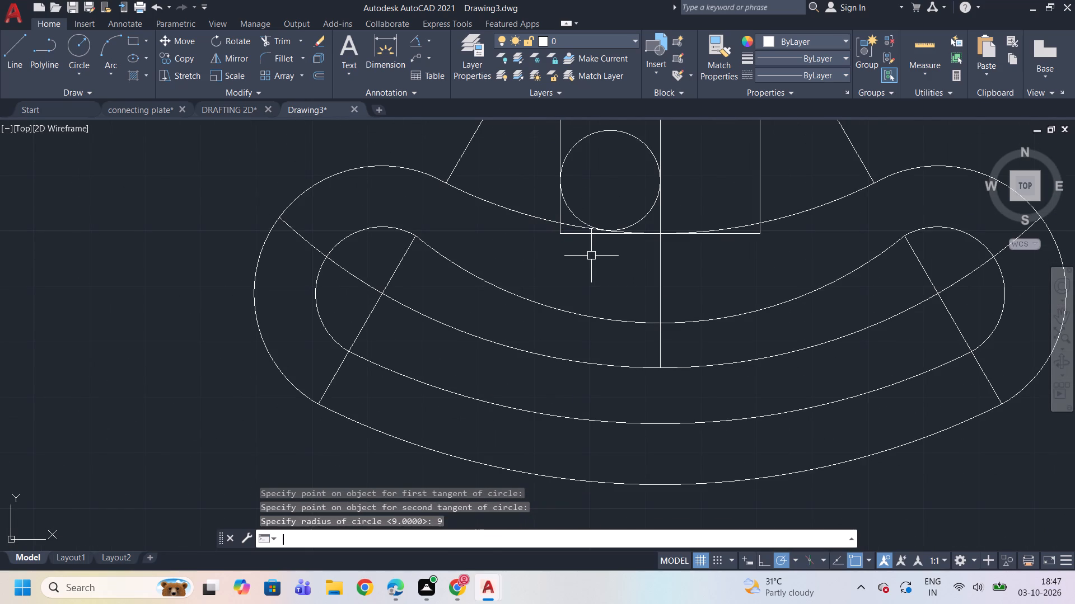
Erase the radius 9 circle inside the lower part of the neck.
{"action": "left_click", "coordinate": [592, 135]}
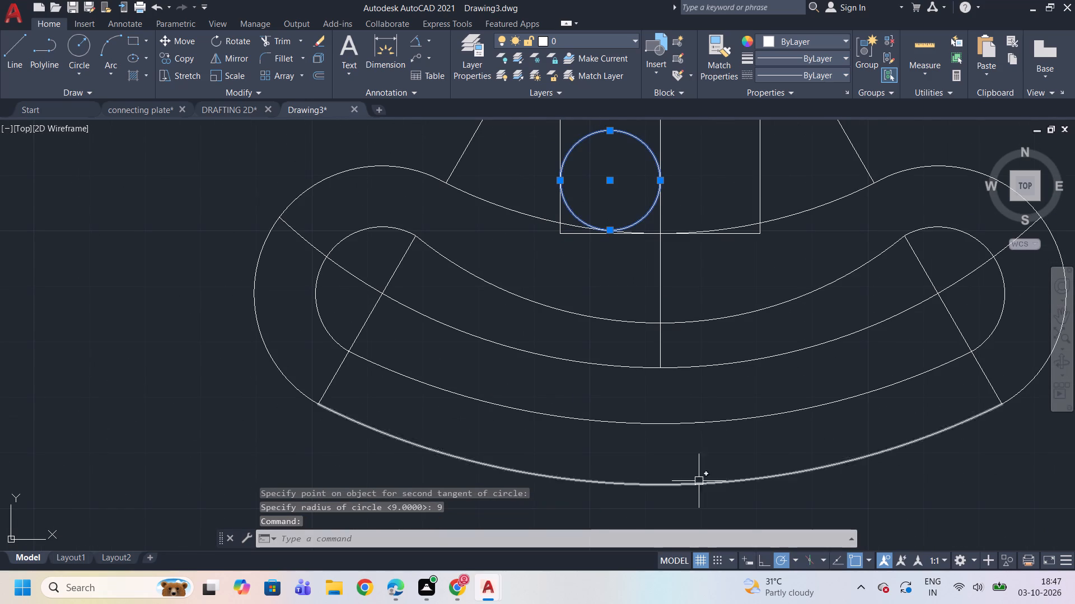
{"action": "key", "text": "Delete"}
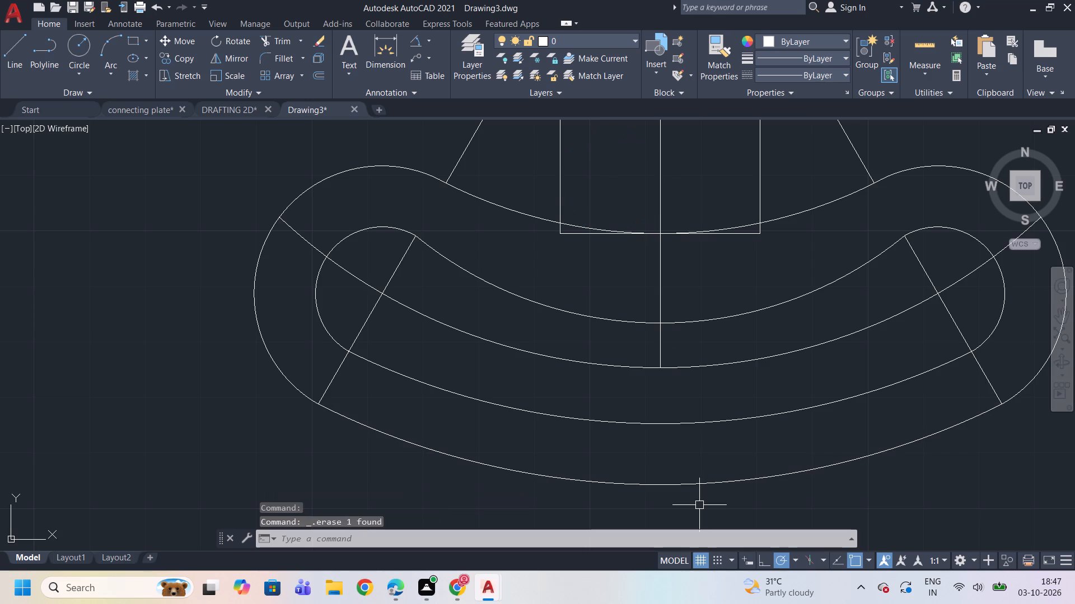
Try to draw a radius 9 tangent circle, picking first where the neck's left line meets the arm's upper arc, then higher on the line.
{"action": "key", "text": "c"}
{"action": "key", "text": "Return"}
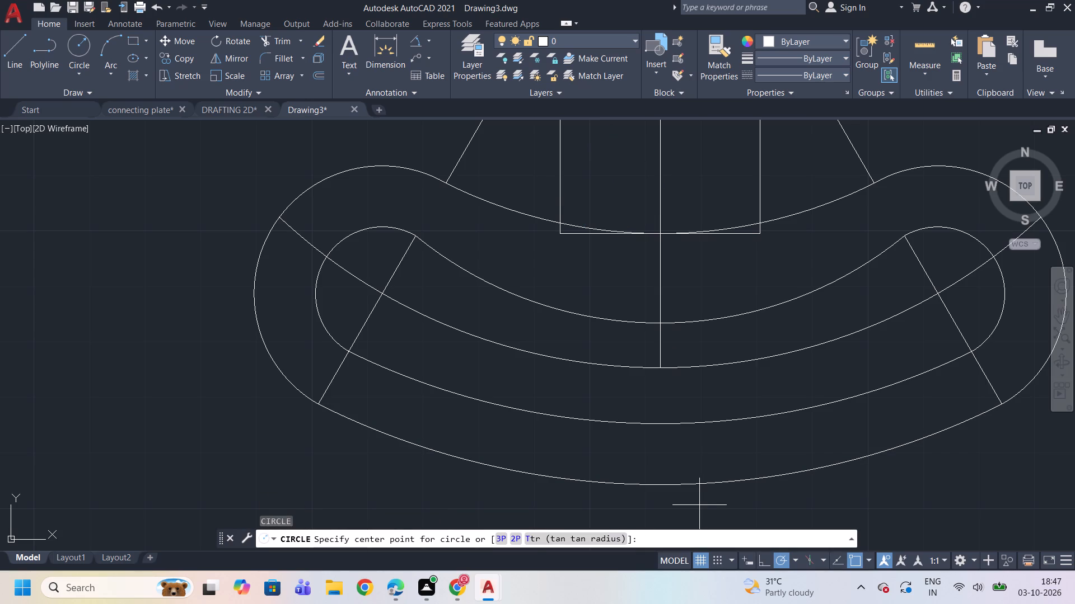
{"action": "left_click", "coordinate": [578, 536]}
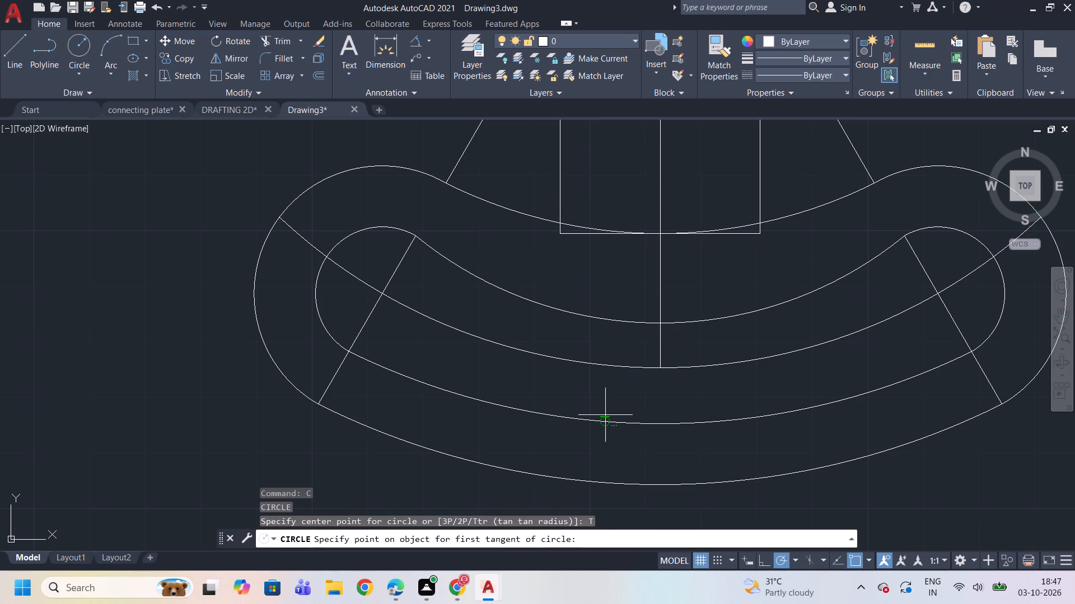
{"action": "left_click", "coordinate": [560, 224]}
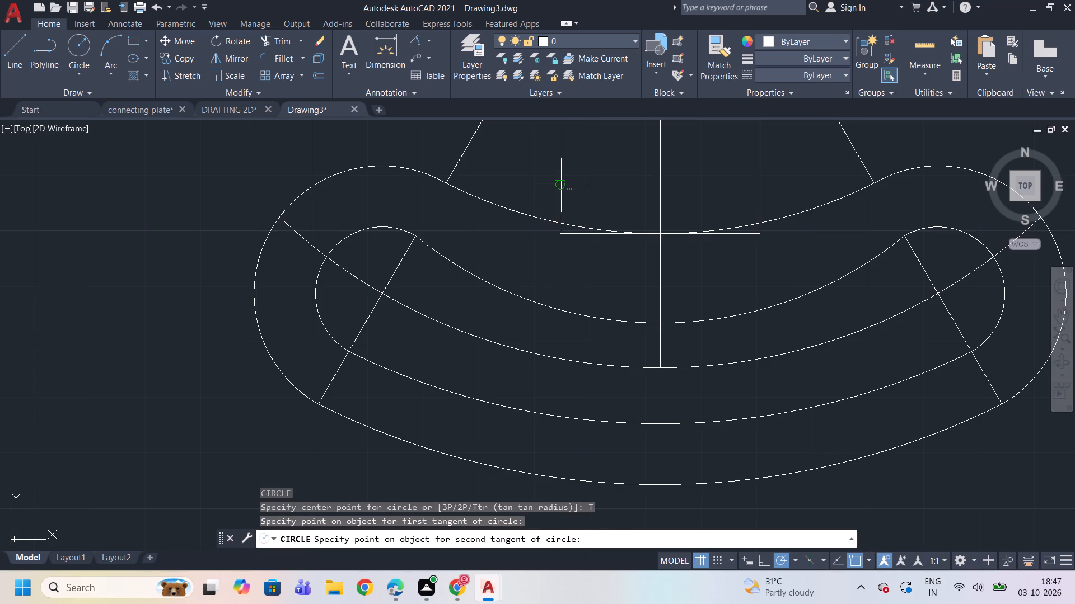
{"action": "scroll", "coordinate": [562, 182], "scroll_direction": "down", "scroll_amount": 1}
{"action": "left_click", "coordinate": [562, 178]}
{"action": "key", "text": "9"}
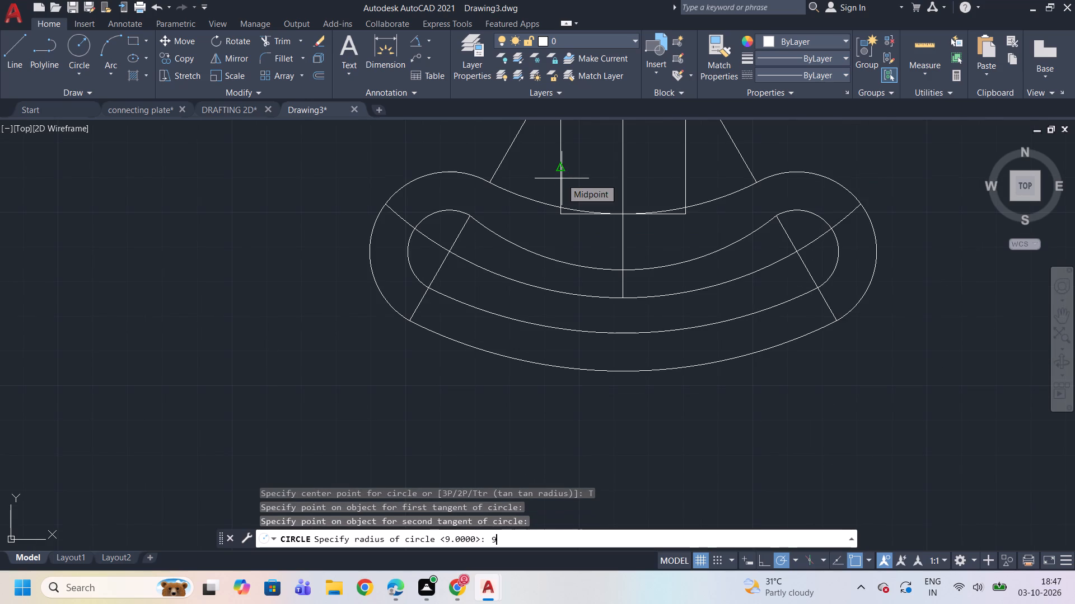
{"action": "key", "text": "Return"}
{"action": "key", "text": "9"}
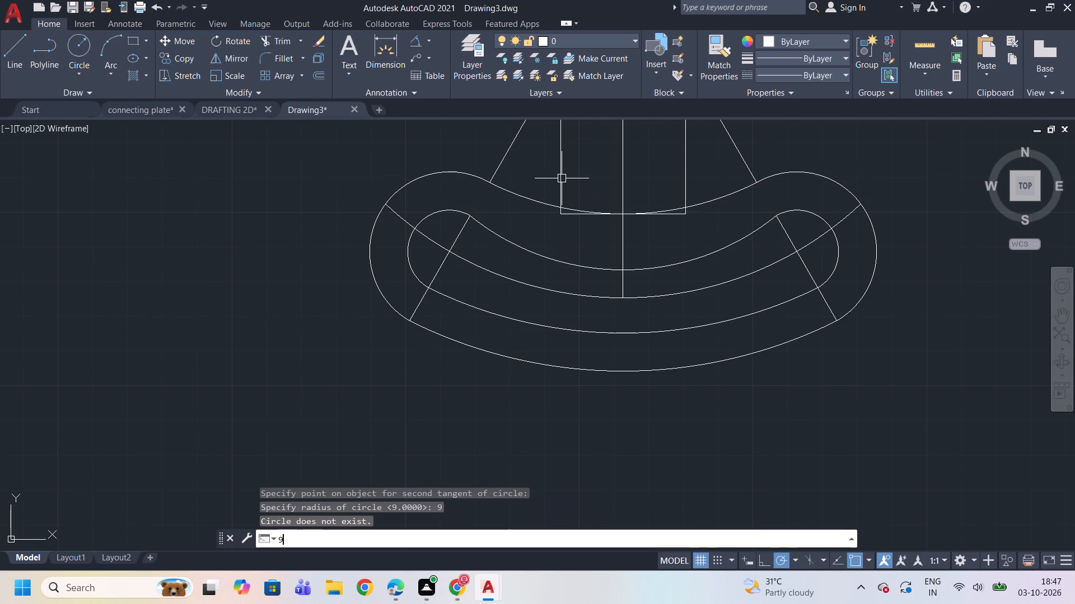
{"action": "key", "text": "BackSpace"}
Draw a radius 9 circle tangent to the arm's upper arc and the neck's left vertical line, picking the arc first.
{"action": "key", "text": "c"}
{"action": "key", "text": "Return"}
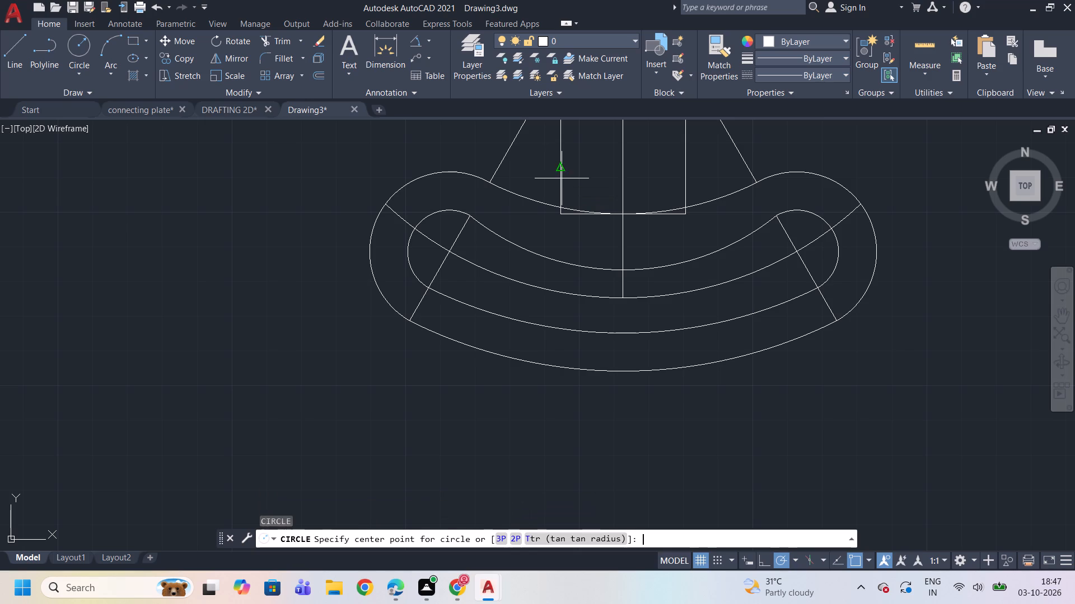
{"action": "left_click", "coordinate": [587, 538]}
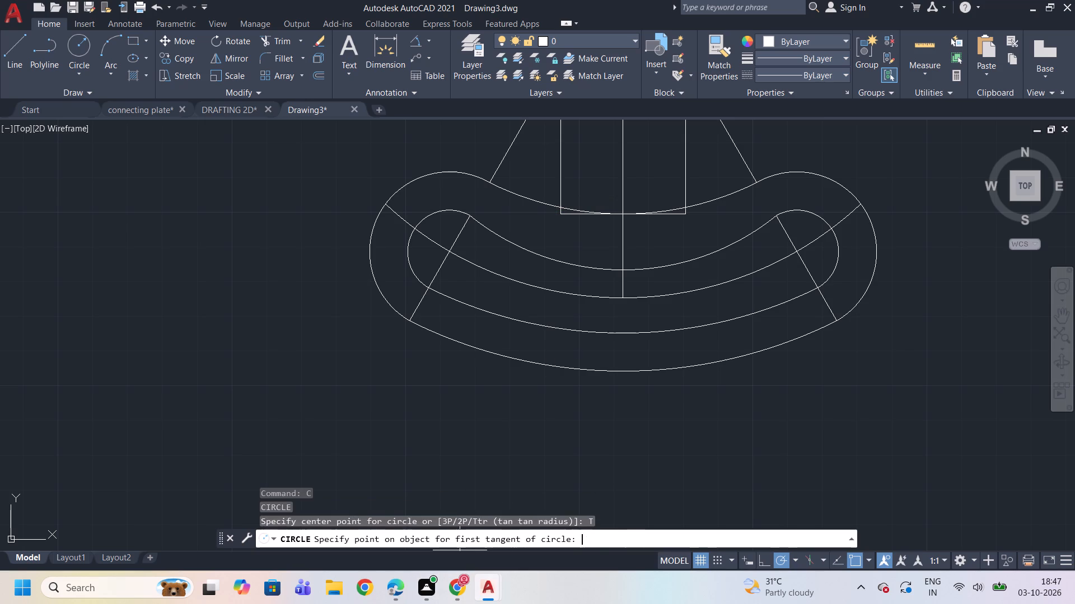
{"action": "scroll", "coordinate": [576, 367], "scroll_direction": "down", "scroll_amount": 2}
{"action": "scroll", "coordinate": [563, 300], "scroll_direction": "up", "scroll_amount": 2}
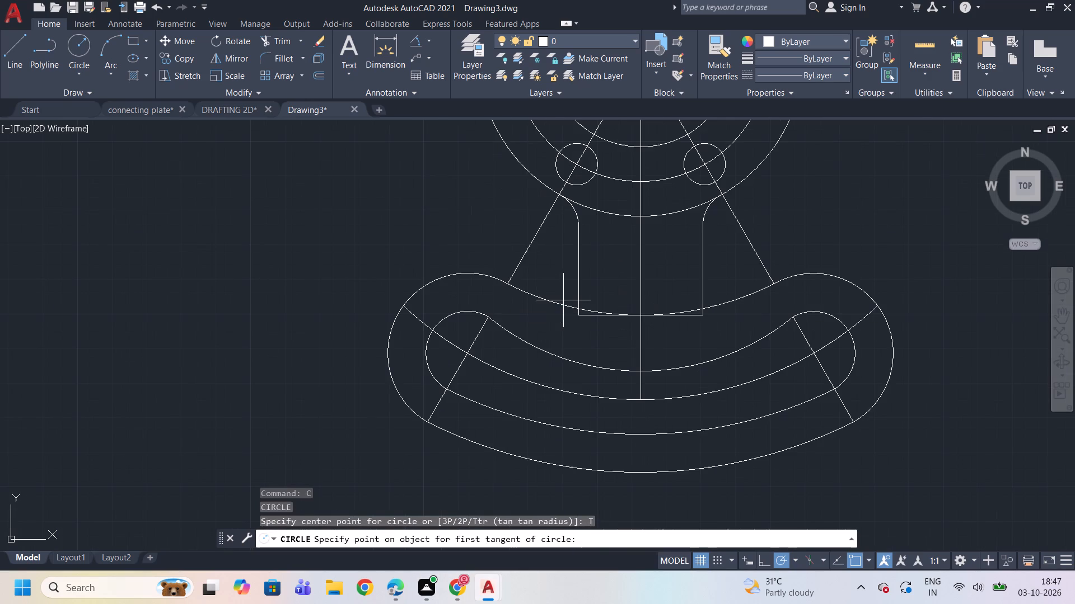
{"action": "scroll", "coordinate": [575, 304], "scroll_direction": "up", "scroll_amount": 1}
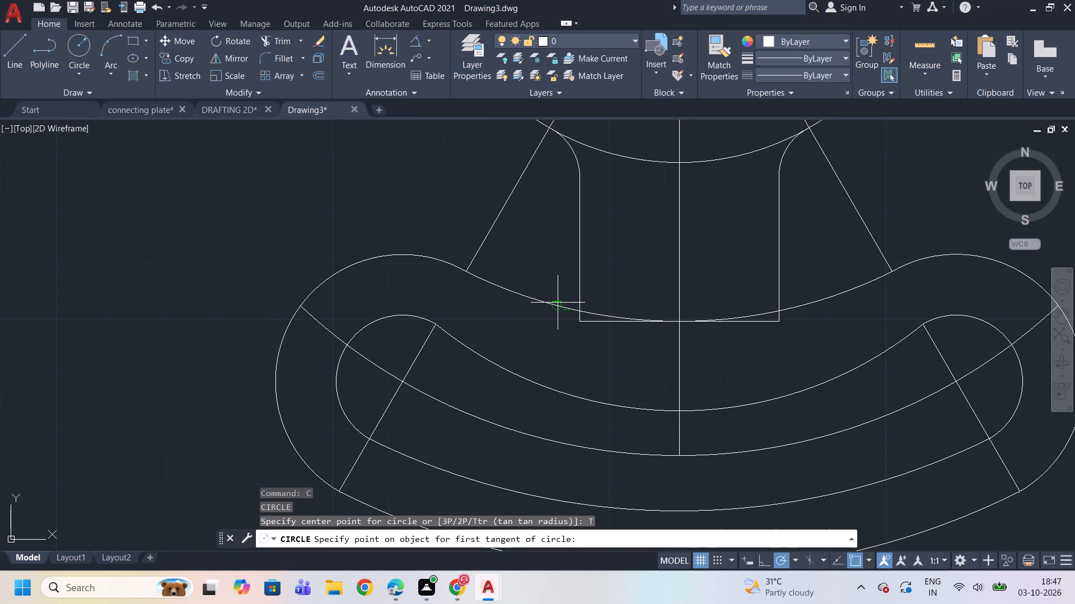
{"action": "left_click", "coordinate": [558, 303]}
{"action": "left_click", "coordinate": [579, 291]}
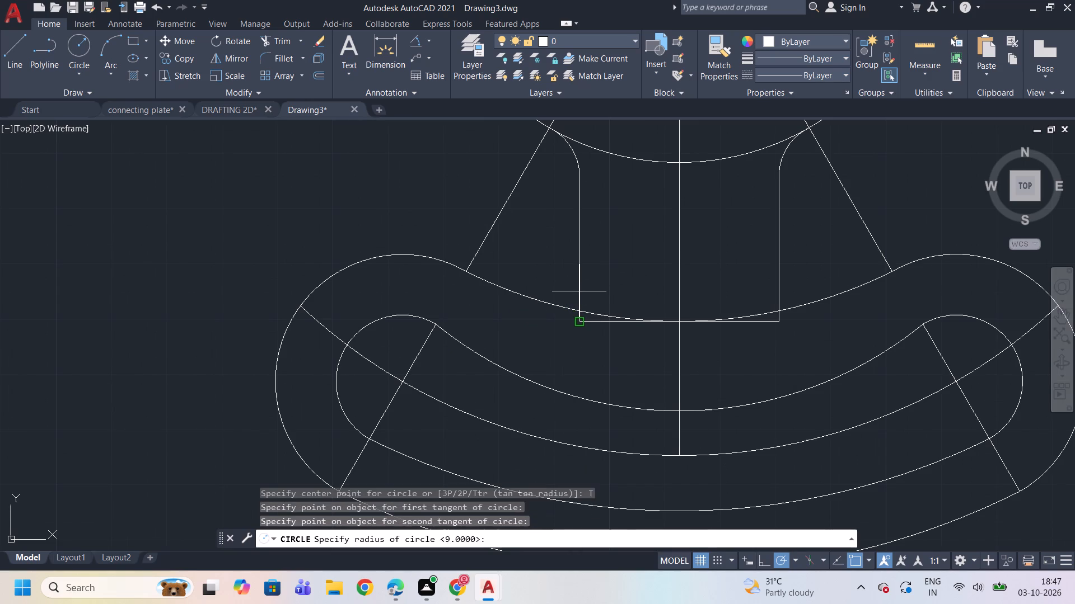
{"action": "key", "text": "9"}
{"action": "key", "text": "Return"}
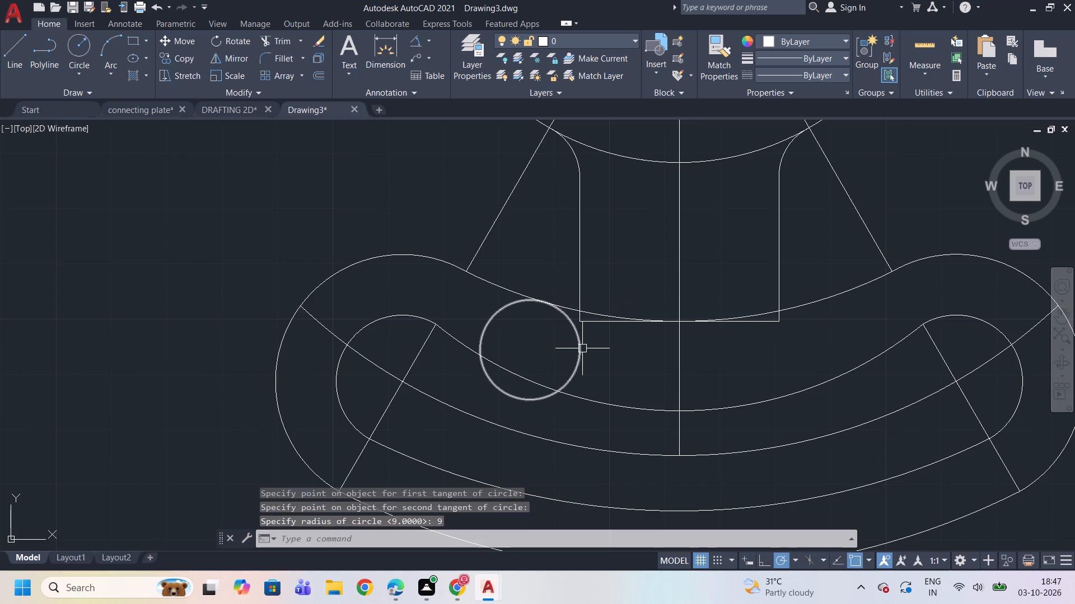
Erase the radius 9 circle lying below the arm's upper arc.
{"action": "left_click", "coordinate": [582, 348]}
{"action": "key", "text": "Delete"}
Draw a radius 9 circle tangent to the arm's upper arc and the neck's left line, outside the neck and above the arc.
{"action": "key", "text": "c"}
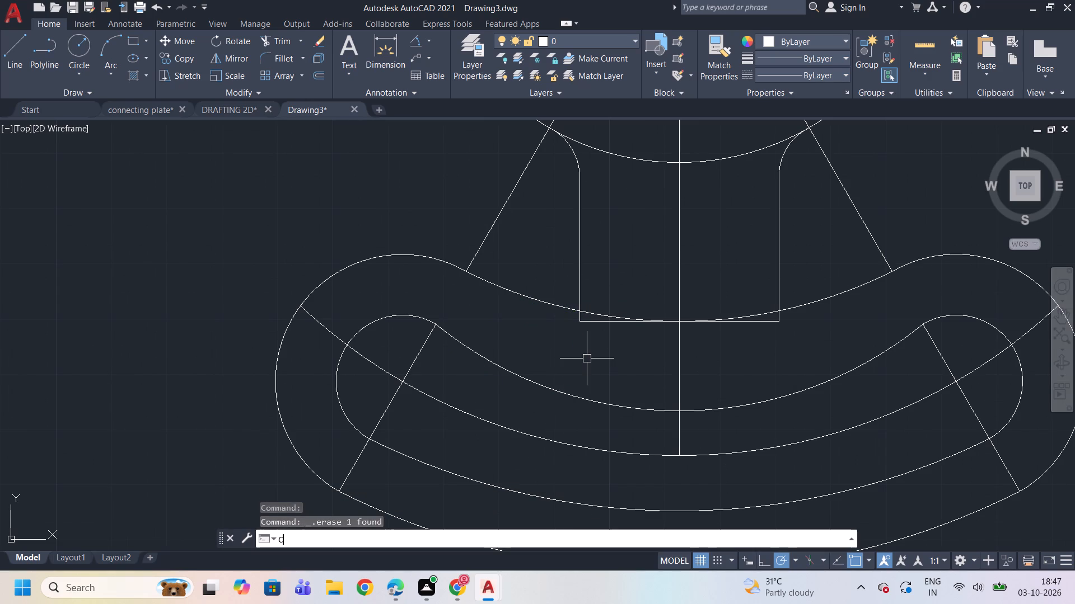
{"action": "key", "text": "Return"}
{"action": "left_click", "coordinate": [567, 538]}
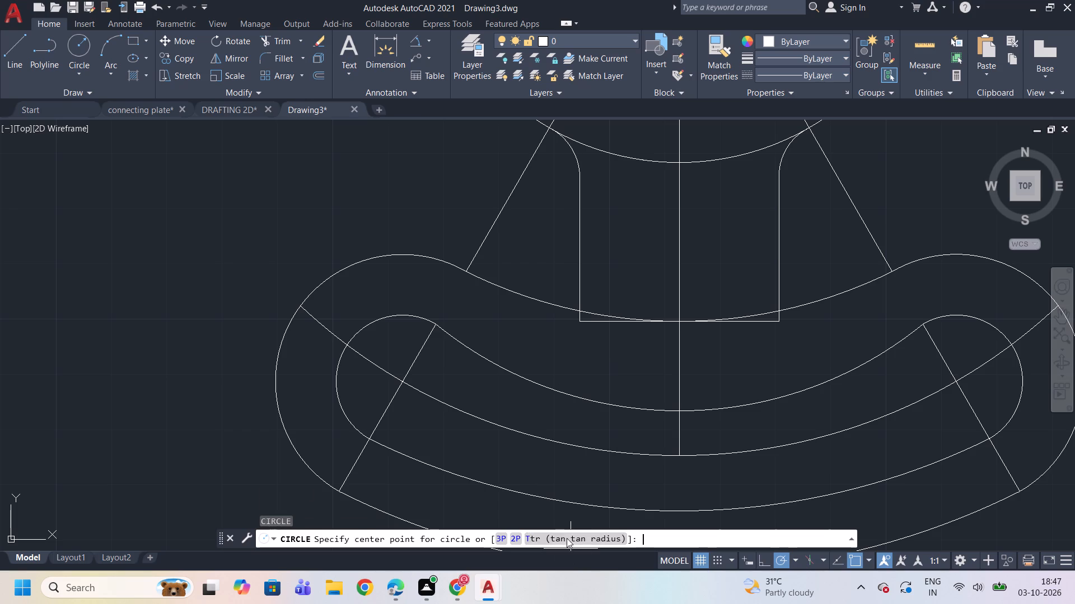
{"action": "scroll", "coordinate": [540, 331], "scroll_direction": "up", "scroll_amount": 1}
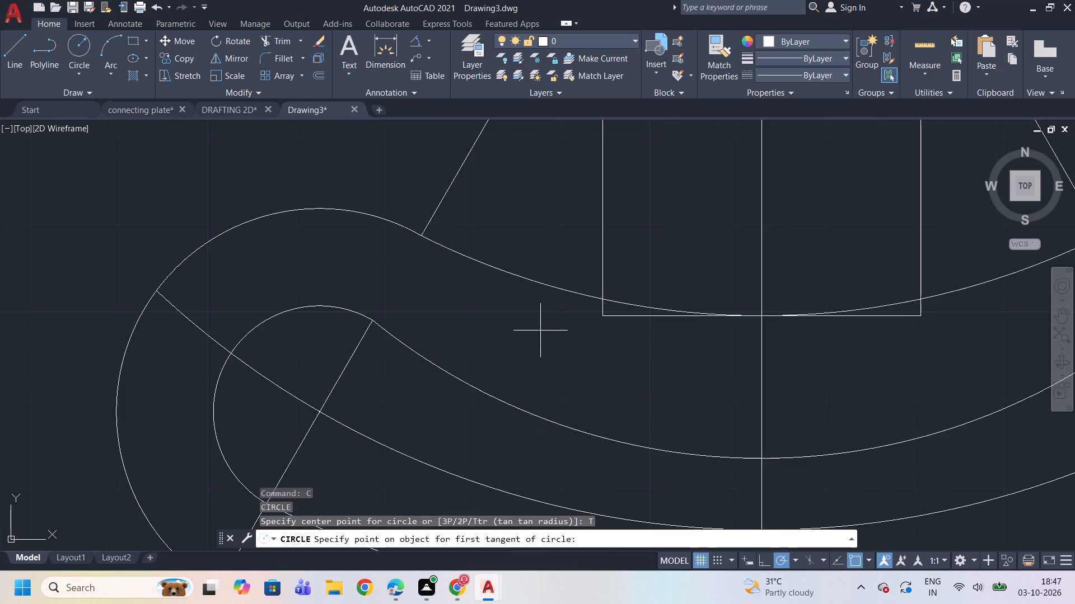
{"action": "left_click", "coordinate": [568, 288]}
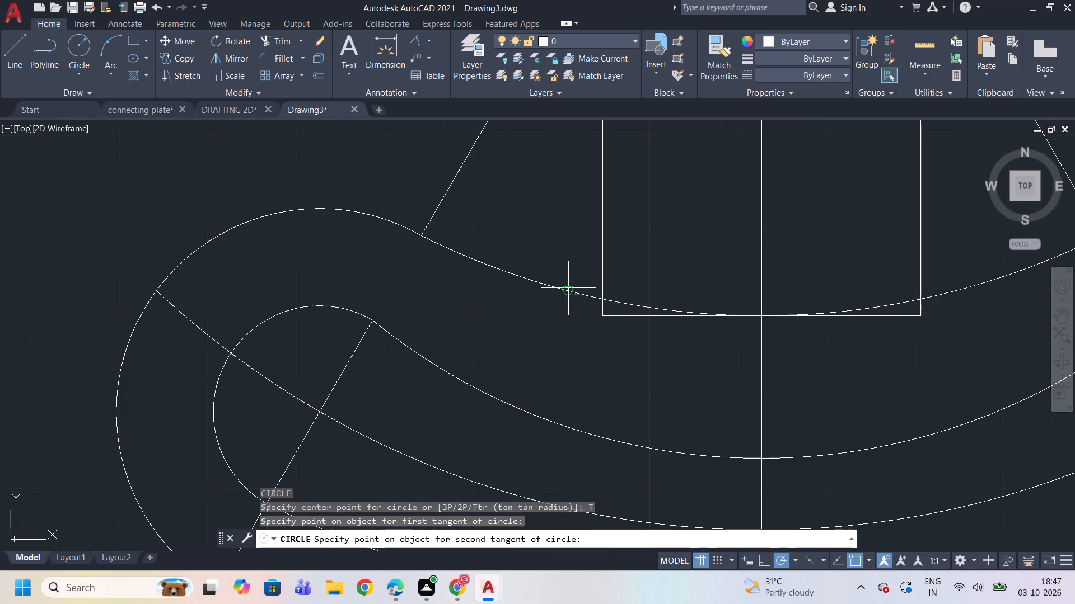
{"action": "left_click", "coordinate": [603, 262]}
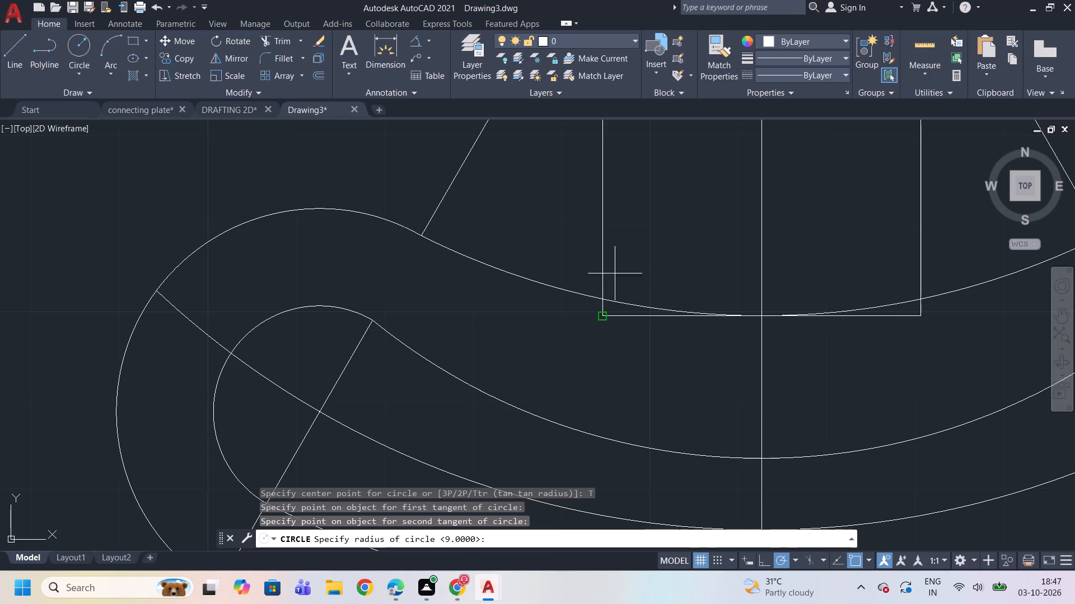
{"action": "key", "text": "9"}
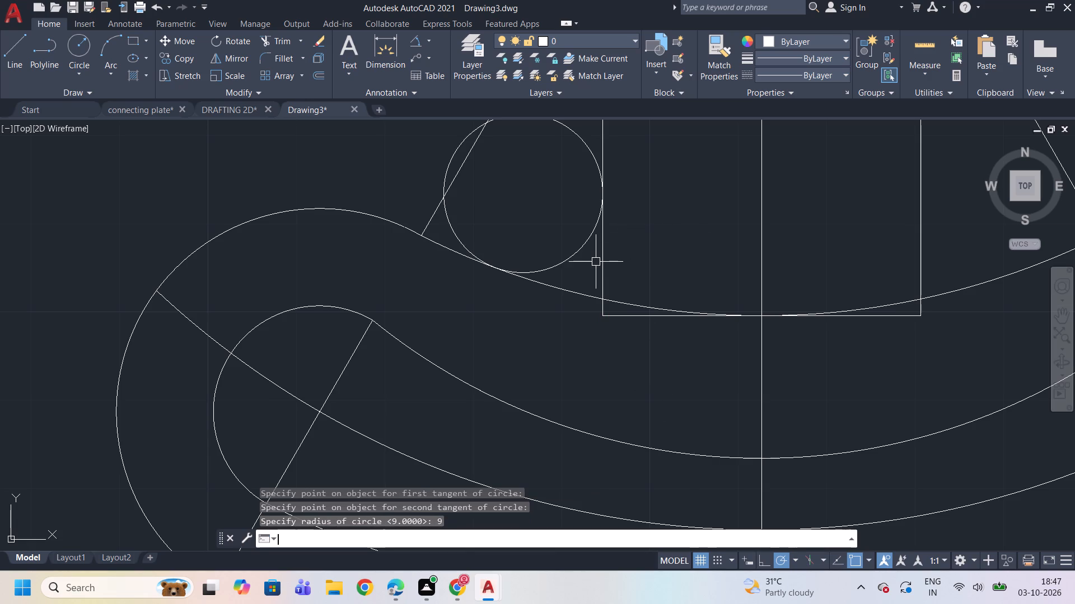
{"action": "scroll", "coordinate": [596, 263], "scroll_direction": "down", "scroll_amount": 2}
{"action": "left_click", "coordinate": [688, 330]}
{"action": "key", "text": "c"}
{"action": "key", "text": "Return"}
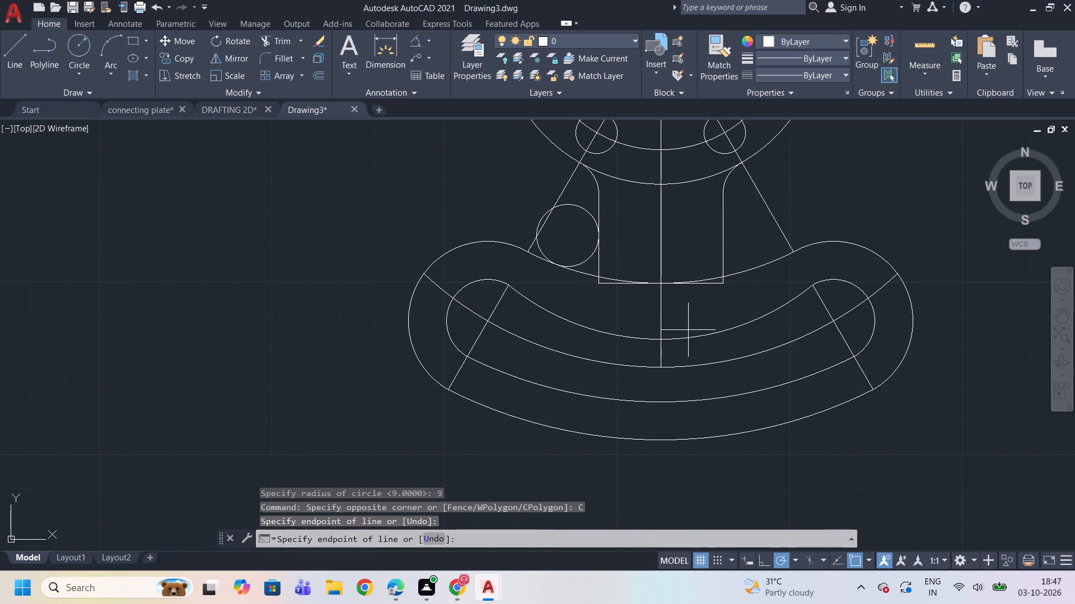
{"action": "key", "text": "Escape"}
Draw a radius 9 circle tangent to the neck's right vertical line and the arm's upper arc, outside the neck.
{"action": "key", "text": "c"}
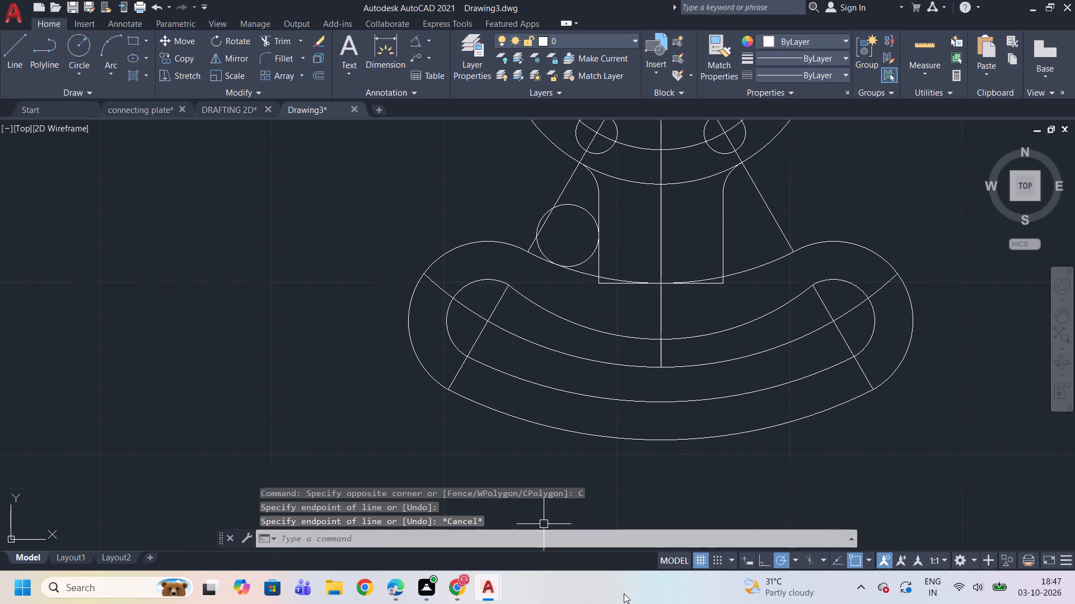
{"action": "key", "text": "Return"}
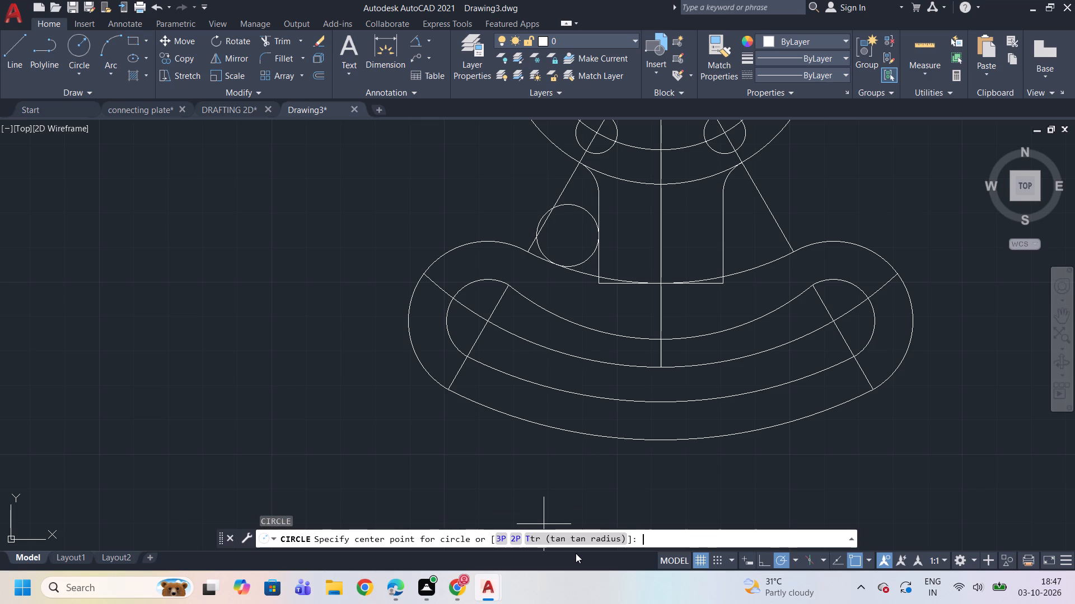
{"action": "left_click", "coordinate": [585, 535]}
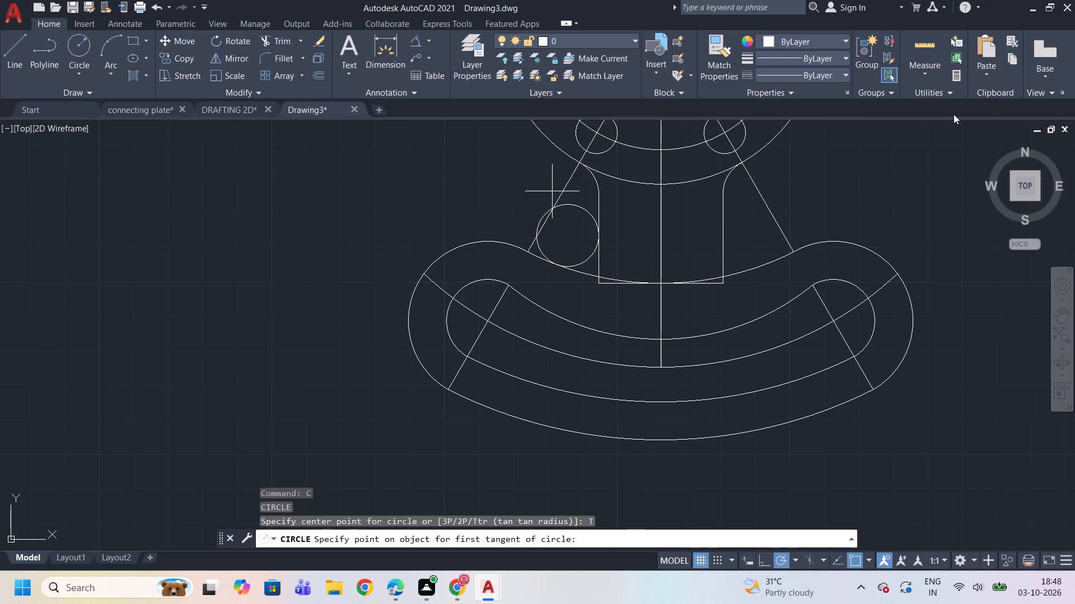
{"action": "left_click", "coordinate": [721, 248]}
{"action": "left_click", "coordinate": [739, 267]}
{"action": "key", "text": "9"}
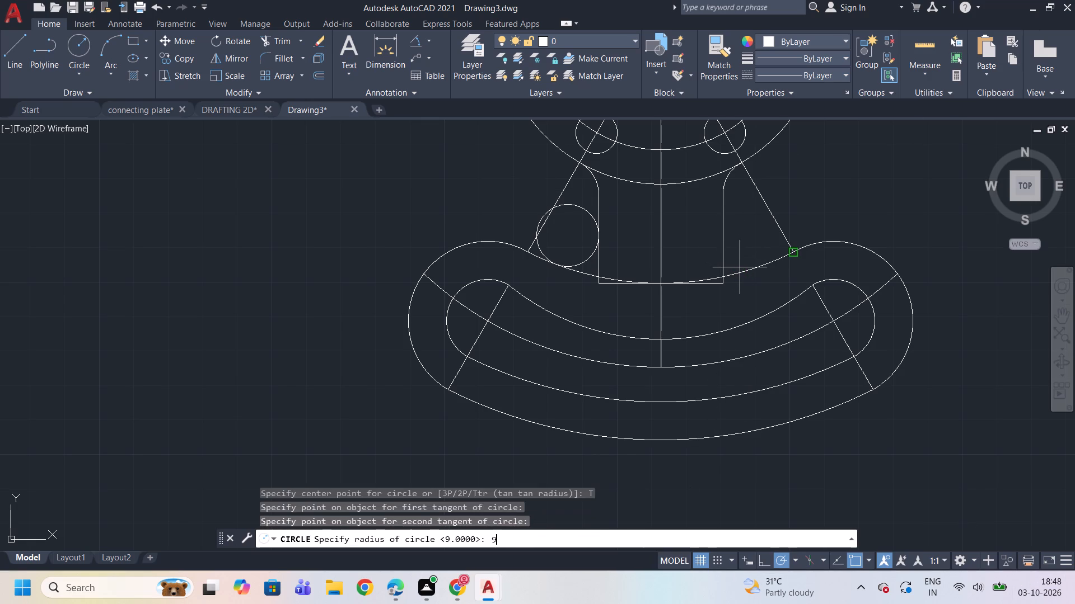
{"action": "key", "text": "Return"}
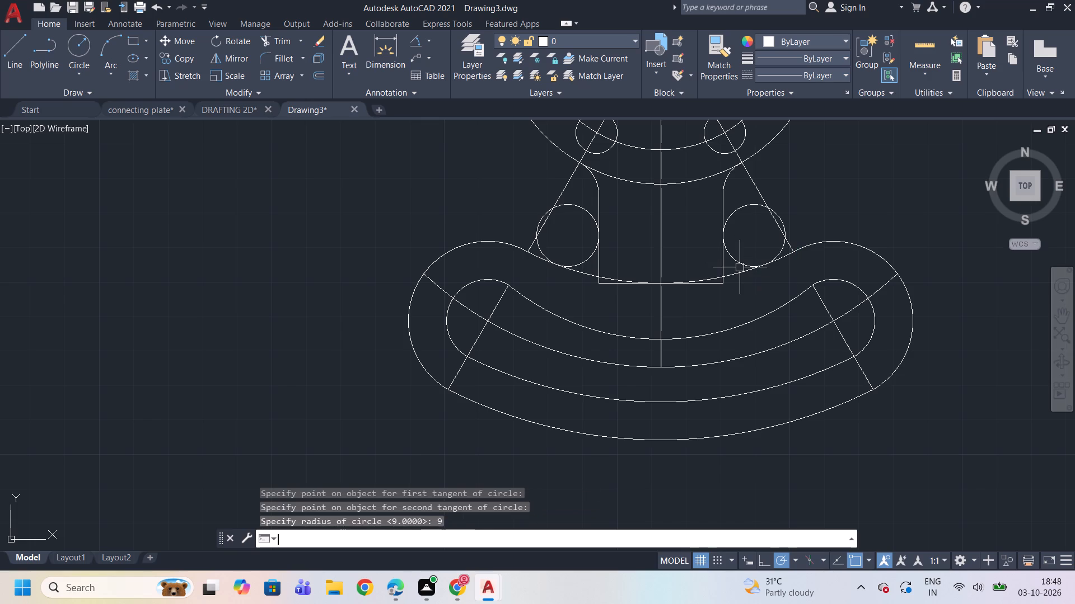
Trim the right radius 9 circle to its lower transition arc, and cut the neck's right line between that arc and the arm.
{"action": "type", "text": "TR"}
{"action": "key", "text": "Return"}
{"action": "key", "text": "Return"}
{"action": "scroll", "coordinate": [740, 267], "scroll_direction": "down", "scroll_amount": 1}
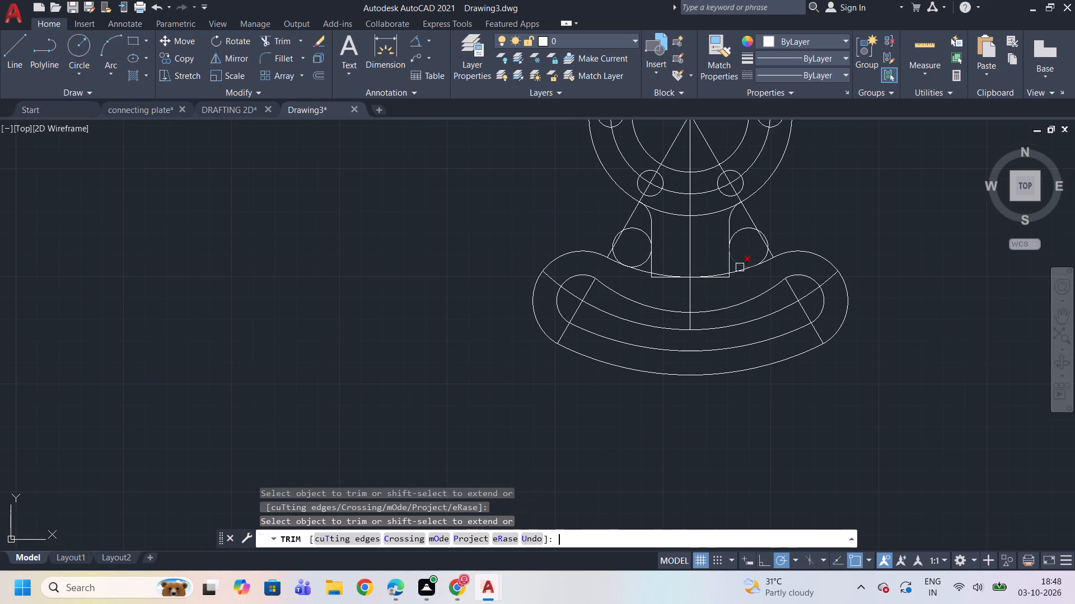
{"action": "left_click", "coordinate": [744, 231]}
{"action": "scroll", "coordinate": [787, 256], "scroll_direction": "up", "scroll_amount": 2}
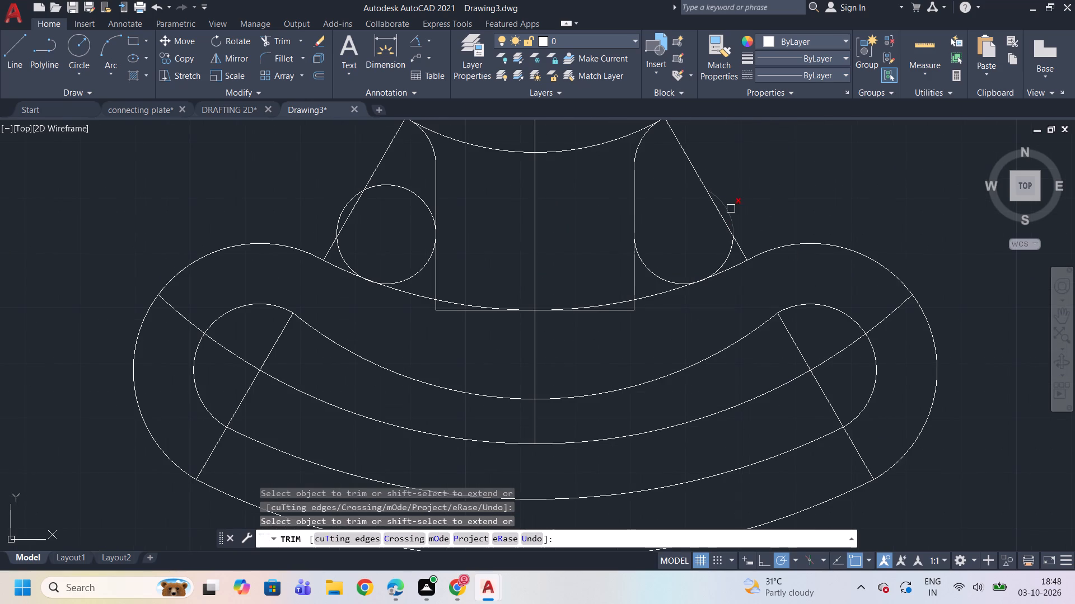
{"action": "left_click", "coordinate": [726, 210]}
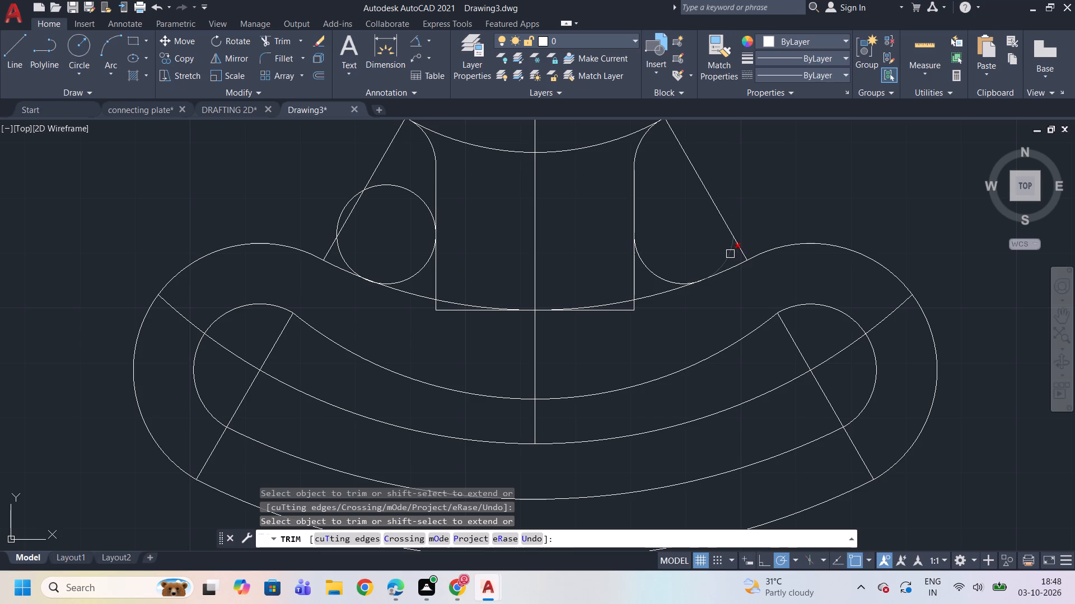
{"action": "left_click", "coordinate": [730, 254]}
{"action": "left_click", "coordinate": [633, 280]}
Trim the left radius 9 circle to its lower transition arc, and cut the neck's left line between that arc and the arm.
{"action": "left_click", "coordinate": [412, 199]}
{"action": "left_click", "coordinate": [413, 197]}
{"action": "left_click", "coordinate": [412, 193]}
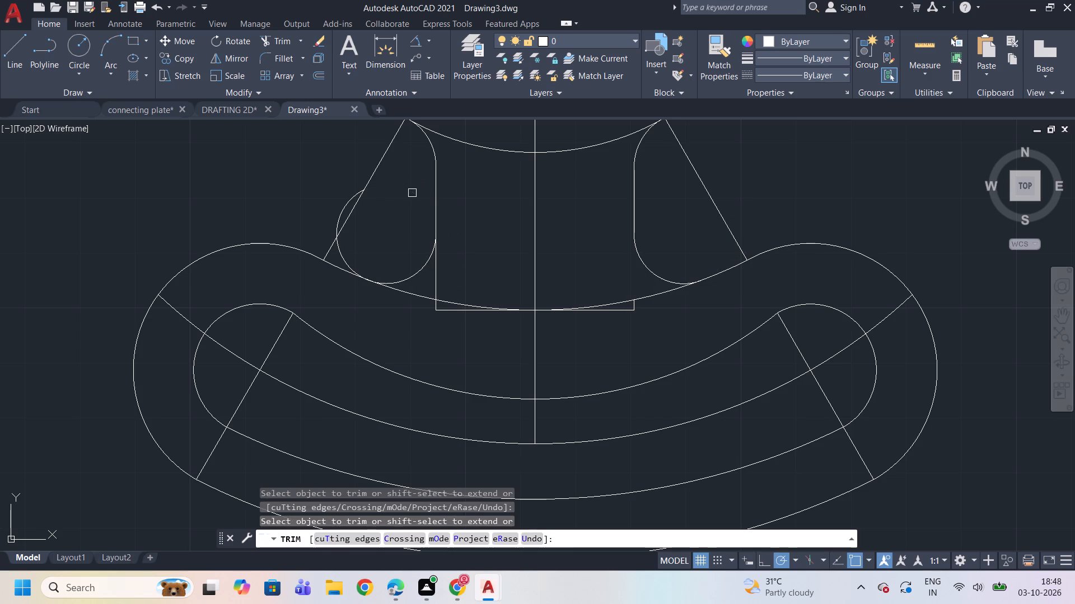
{"action": "left_click", "coordinate": [344, 202]}
{"action": "scroll", "coordinate": [368, 285], "scroll_direction": "up", "scroll_amount": 2}
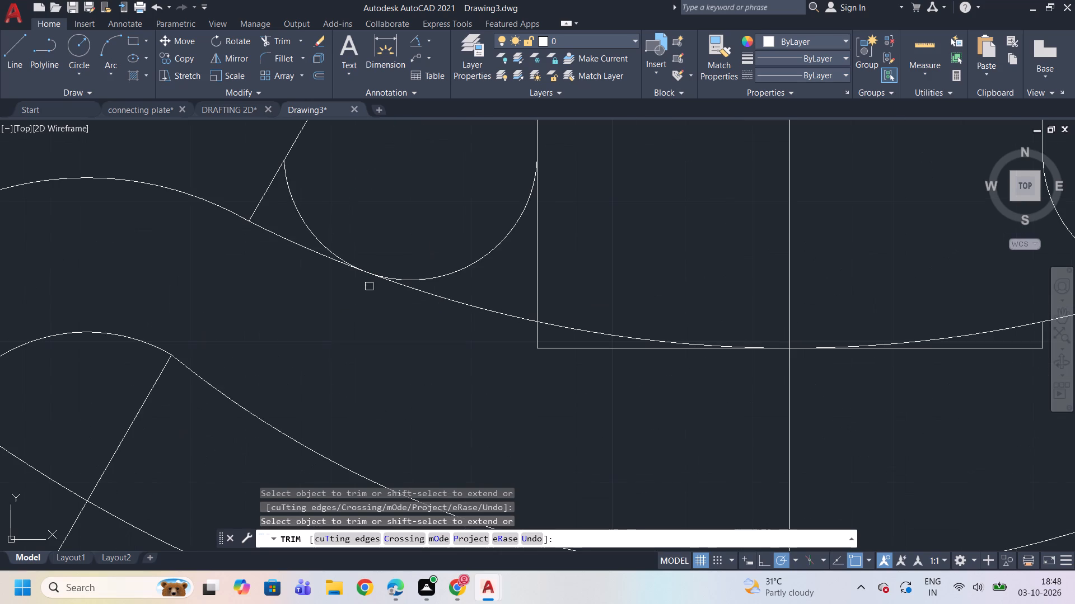
{"action": "left_click", "coordinate": [313, 227]}
{"action": "scroll", "coordinate": [375, 235], "scroll_direction": "down", "scroll_amount": 2}
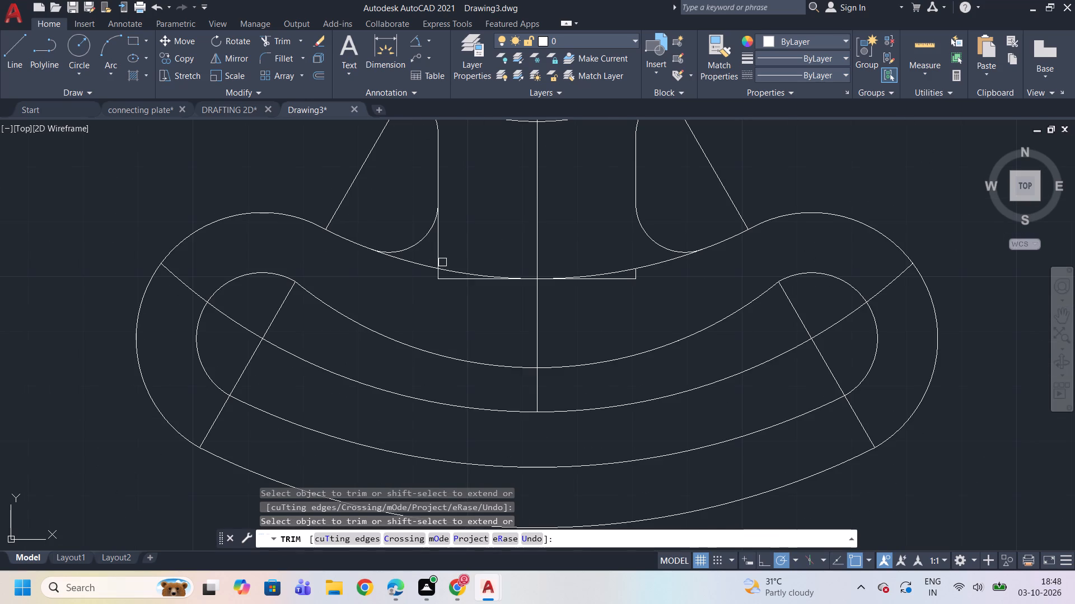
{"action": "left_click", "coordinate": [440, 253]}
Trim away the neck's leftover bottom line and short vertical stubs below the arm's upper arc on both sides.
{"action": "scroll", "coordinate": [649, 213], "scroll_direction": "up", "scroll_amount": 3}
{"action": "scroll", "coordinate": [649, 212], "scroll_direction": "down", "scroll_amount": 2}
{"action": "scroll", "coordinate": [630, 190], "scroll_direction": "up", "scroll_amount": 4}
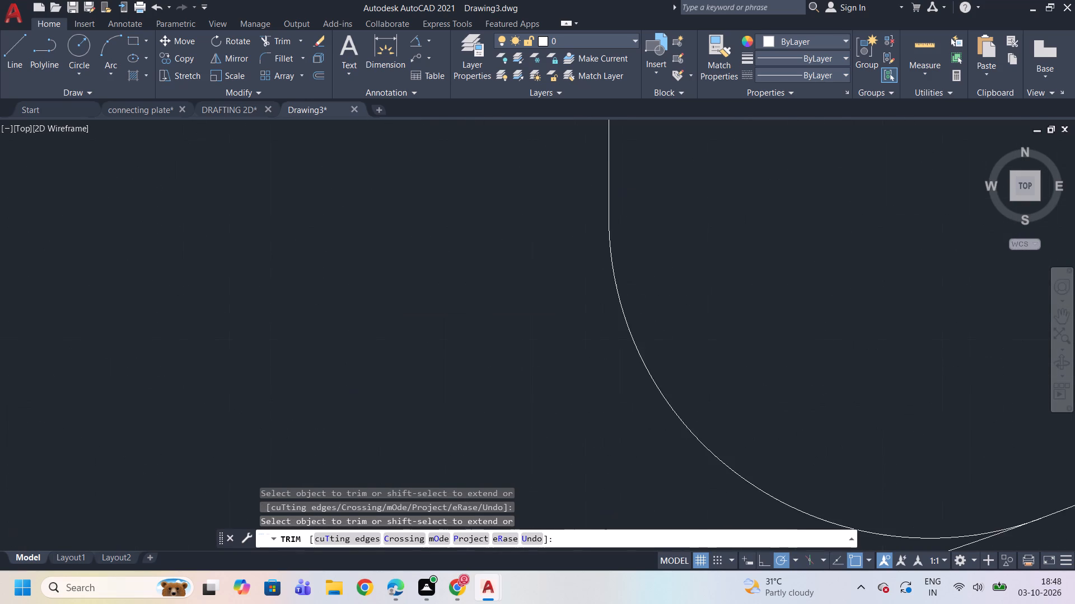
{"action": "scroll", "coordinate": [599, 205], "scroll_direction": "up", "scroll_amount": 3}
{"action": "scroll", "coordinate": [599, 205], "scroll_direction": "down", "scroll_amount": 8}
{"action": "scroll", "coordinate": [420, 228], "scroll_direction": "up", "scroll_amount": 3}
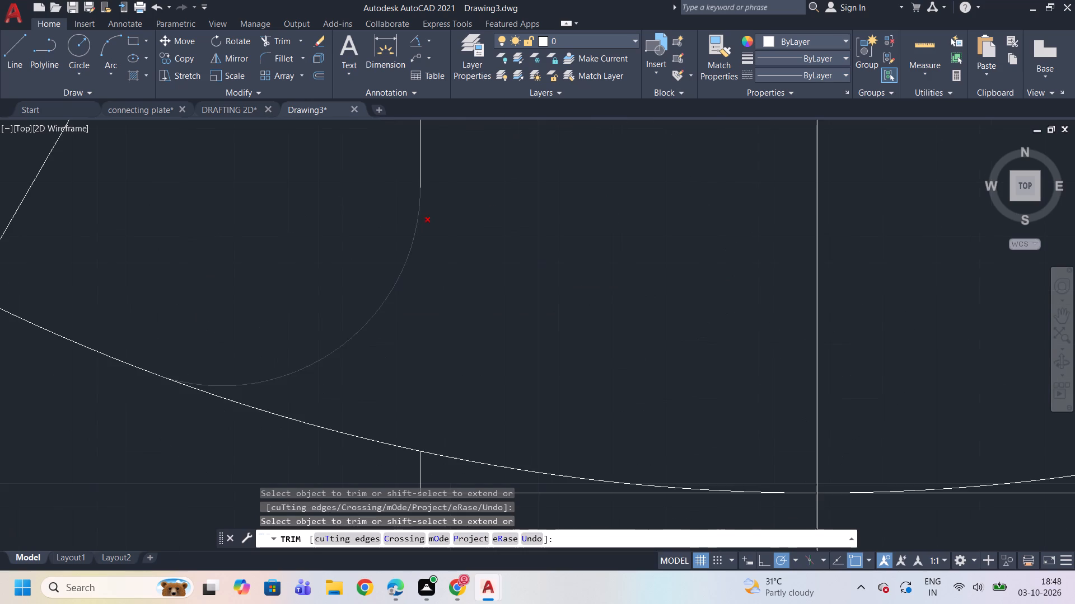
{"action": "scroll", "coordinate": [420, 228], "scroll_direction": "down", "scroll_amount": 4}
{"action": "scroll", "coordinate": [437, 275], "scroll_direction": "up", "scroll_amount": 4}
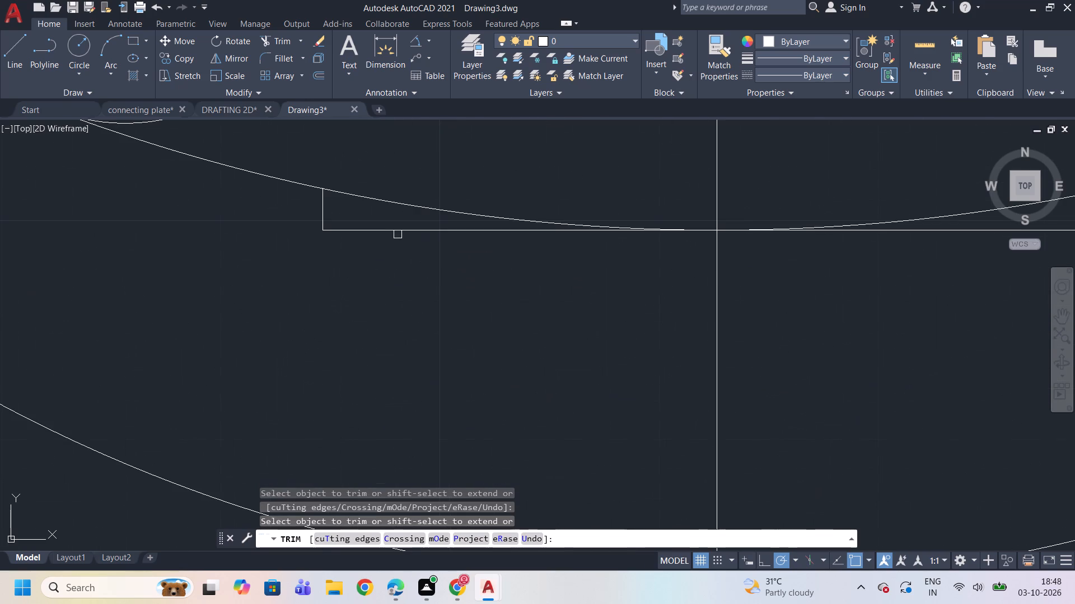
{"action": "left_click", "coordinate": [398, 234]}
{"action": "left_click", "coordinate": [321, 211]}
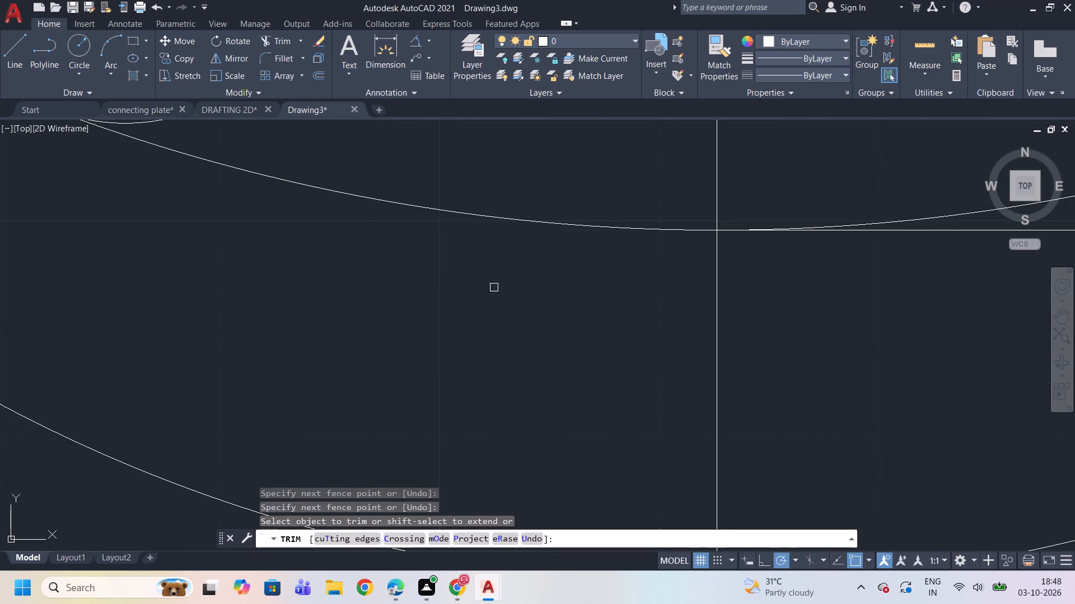
{"action": "scroll", "coordinate": [530, 294], "scroll_direction": "down", "scroll_amount": 3}
{"action": "left_click", "coordinate": [675, 280]}
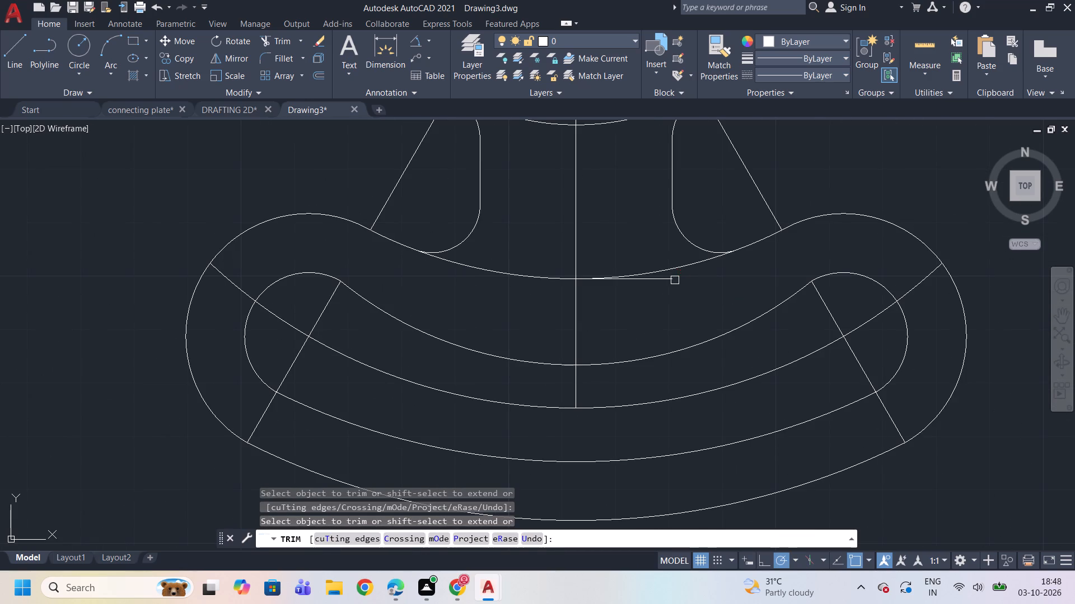
{"action": "left_click", "coordinate": [666, 280]}
{"action": "left_click", "coordinate": [669, 280]}
{"action": "scroll", "coordinate": [605, 273], "scroll_direction": "down", "scroll_amount": 3}
{"action": "scroll", "coordinate": [605, 280], "scroll_direction": "up", "scroll_amount": 1}
{"action": "scroll", "coordinate": [606, 280], "scroll_direction": "down", "scroll_amount": 2}
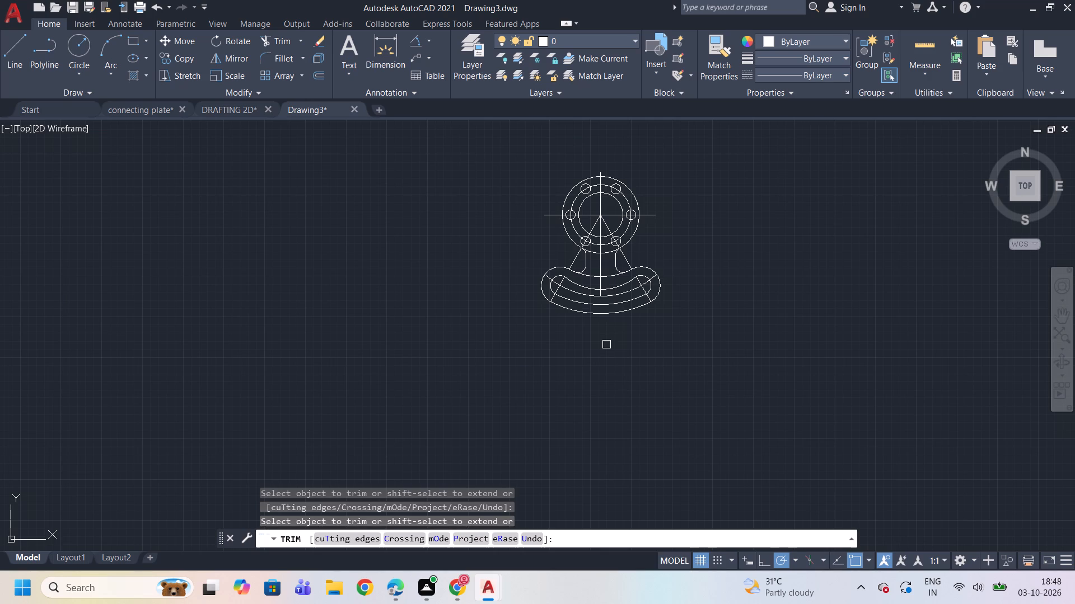
{"action": "key", "text": "Escape"}
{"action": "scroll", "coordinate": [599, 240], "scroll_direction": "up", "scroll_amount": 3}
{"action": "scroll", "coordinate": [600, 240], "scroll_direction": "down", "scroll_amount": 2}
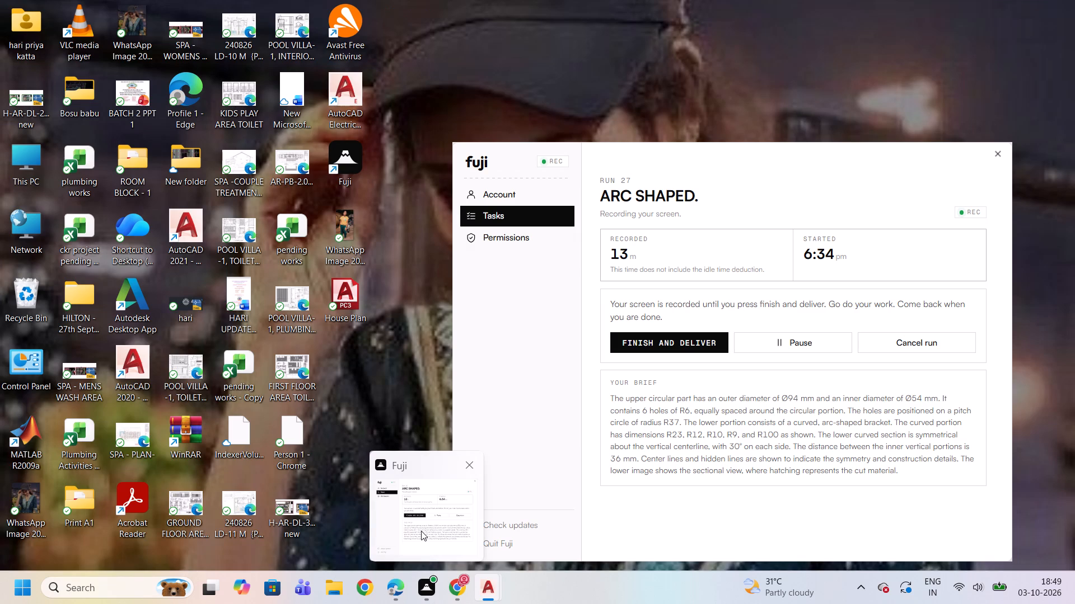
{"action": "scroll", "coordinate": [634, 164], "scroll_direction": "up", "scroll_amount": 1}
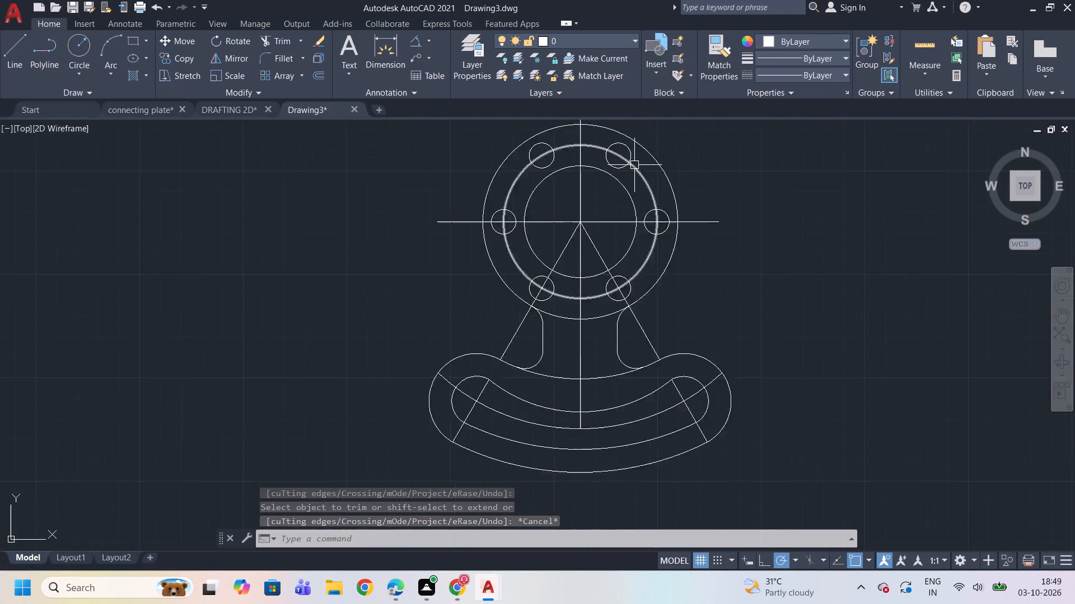
Inspect the finished profile up close, checking the trimmed neck transitions, the curved slotted arm and the flange with its bolt holes.
{"action": "scroll", "coordinate": [634, 165], "scroll_direction": "up", "scroll_amount": 1}
{"action": "scroll", "coordinate": [634, 165], "scroll_direction": "down", "scroll_amount": 2}
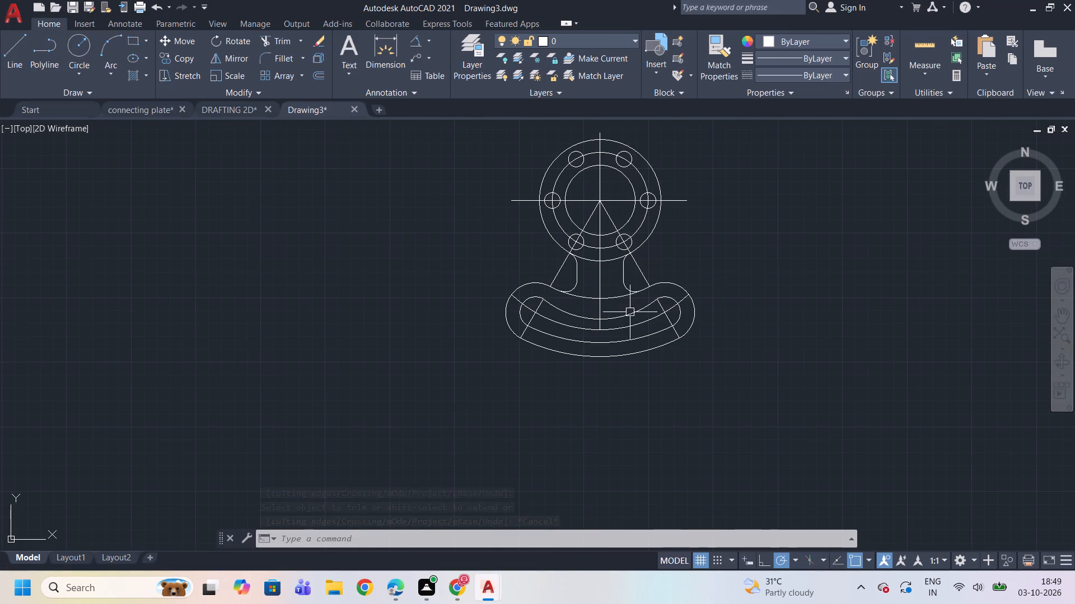
{"action": "scroll", "coordinate": [629, 313], "scroll_direction": "up", "scroll_amount": 2}
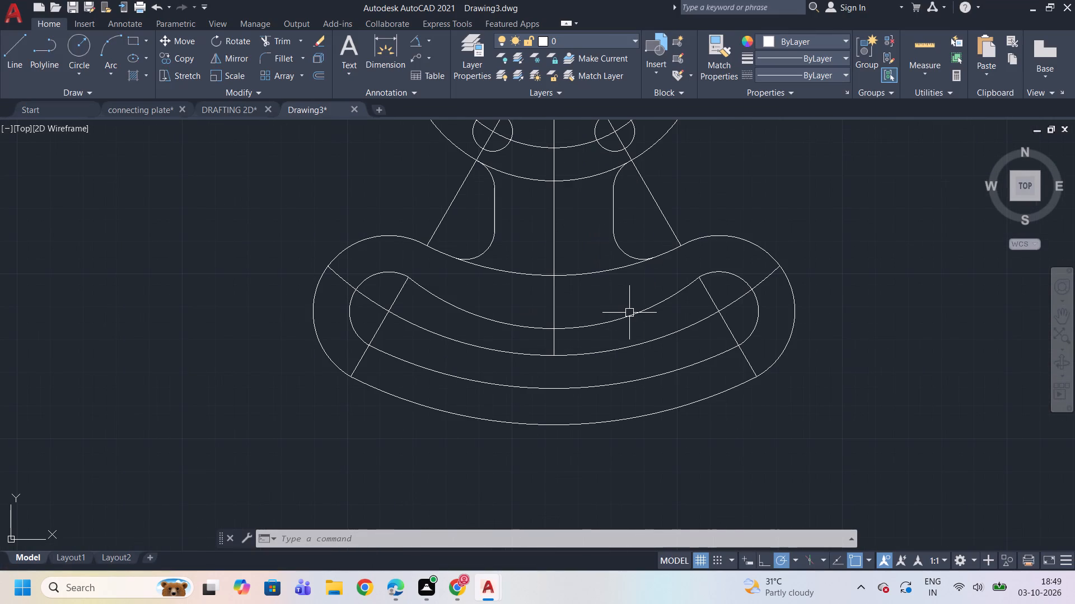
{"action": "scroll", "coordinate": [554, 279], "scroll_direction": "up", "scroll_amount": 2}
{"action": "scroll", "coordinate": [554, 278], "scroll_direction": "down", "scroll_amount": 1}
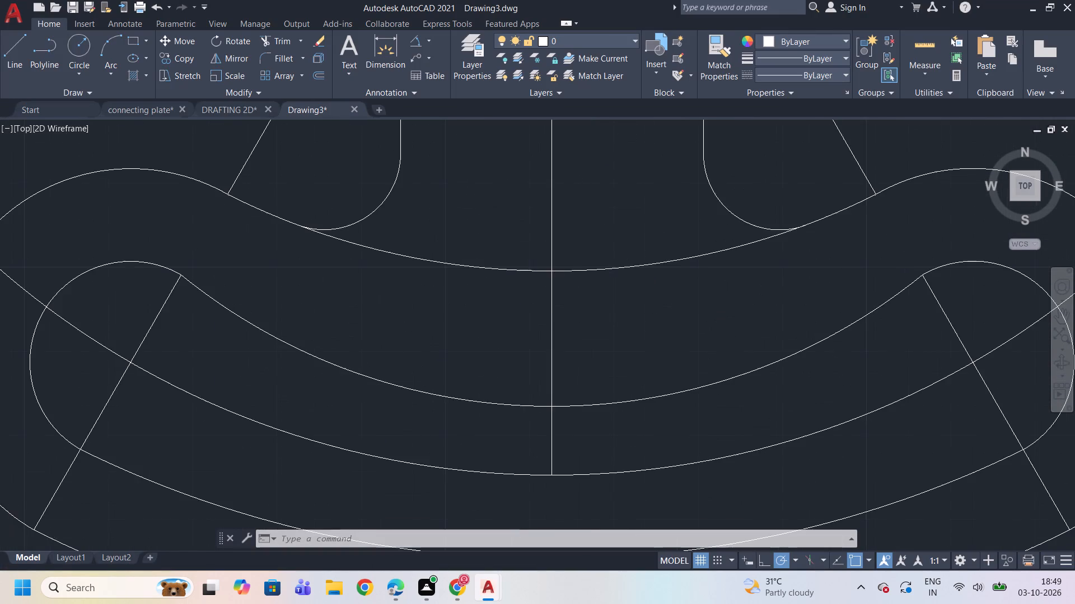
{"action": "scroll", "coordinate": [554, 278], "scroll_direction": "down", "scroll_amount": 1}
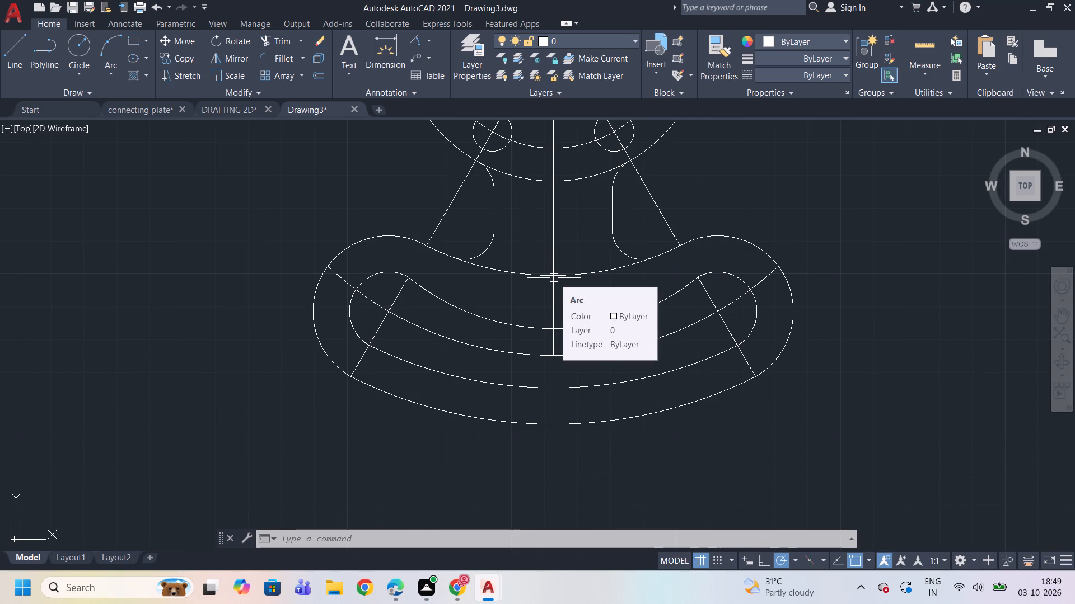
{"action": "scroll", "coordinate": [488, 212], "scroll_direction": "up", "scroll_amount": 4}
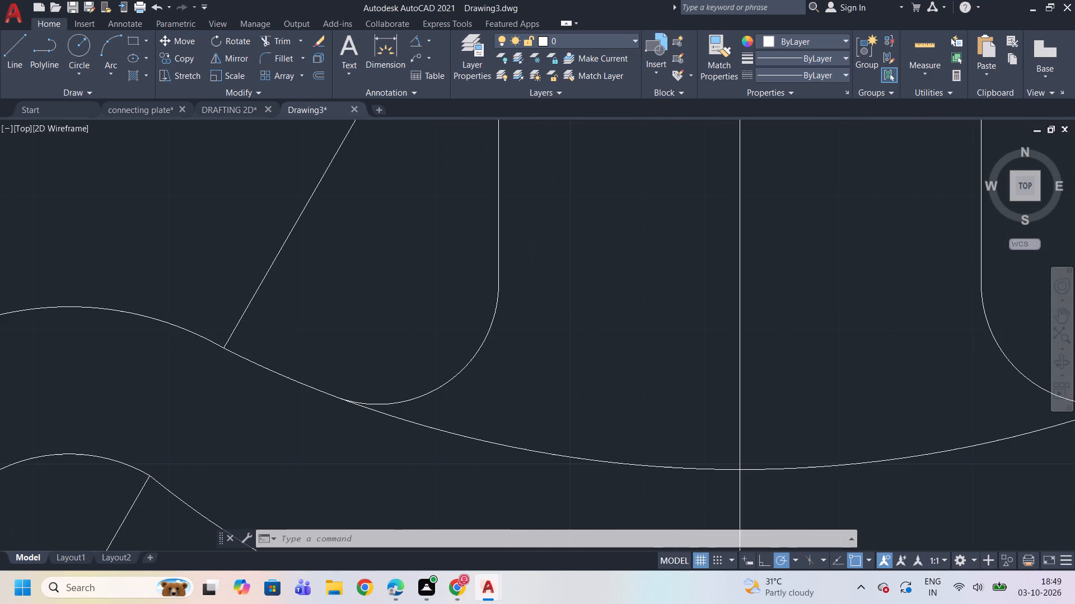
{"action": "scroll", "coordinate": [492, 211], "scroll_direction": "up", "scroll_amount": 2}
{"action": "scroll", "coordinate": [492, 211], "scroll_direction": "down", "scroll_amount": 7}
{"action": "scroll", "coordinate": [545, 235], "scroll_direction": "up", "scroll_amount": 1}
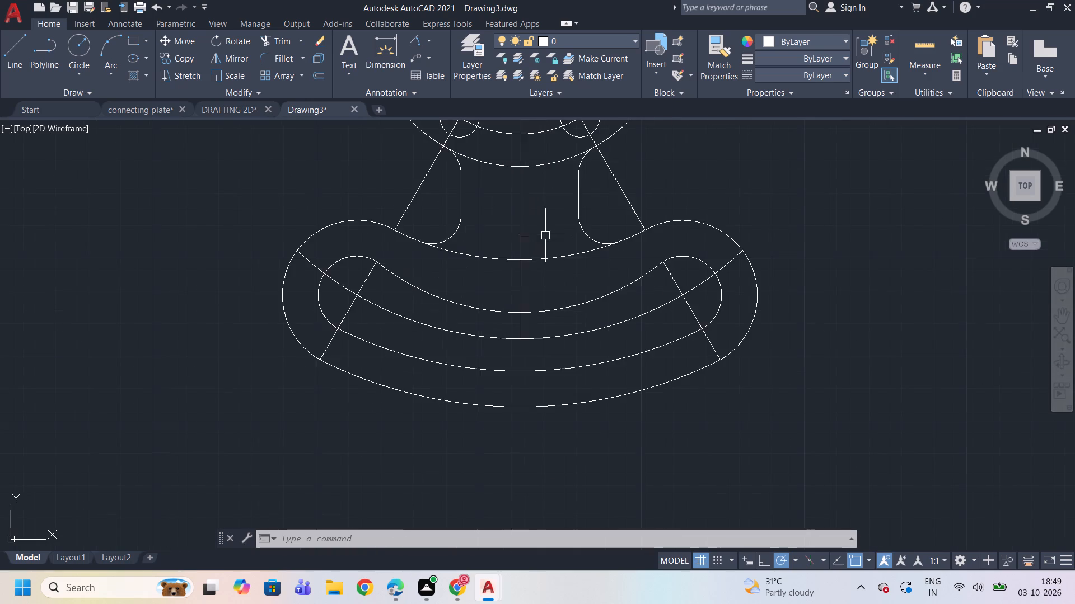
{"action": "scroll", "coordinate": [545, 235], "scroll_direction": "down", "scroll_amount": 3}
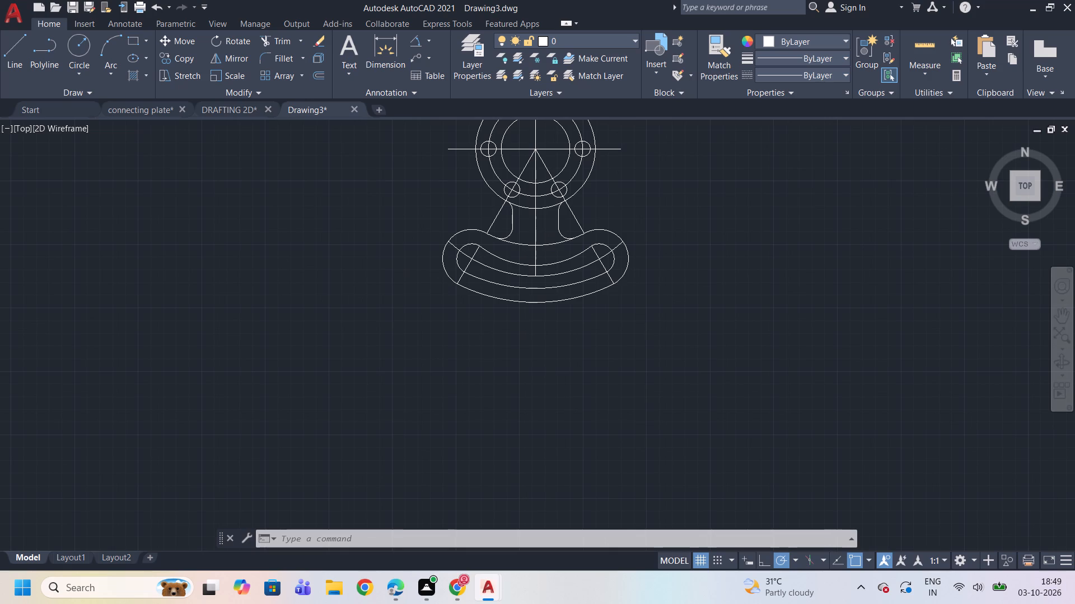
{"action": "scroll", "coordinate": [510, 146], "scroll_direction": "up", "scroll_amount": 5}
{"action": "scroll", "coordinate": [522, 147], "scroll_direction": "down", "scroll_amount": 4}
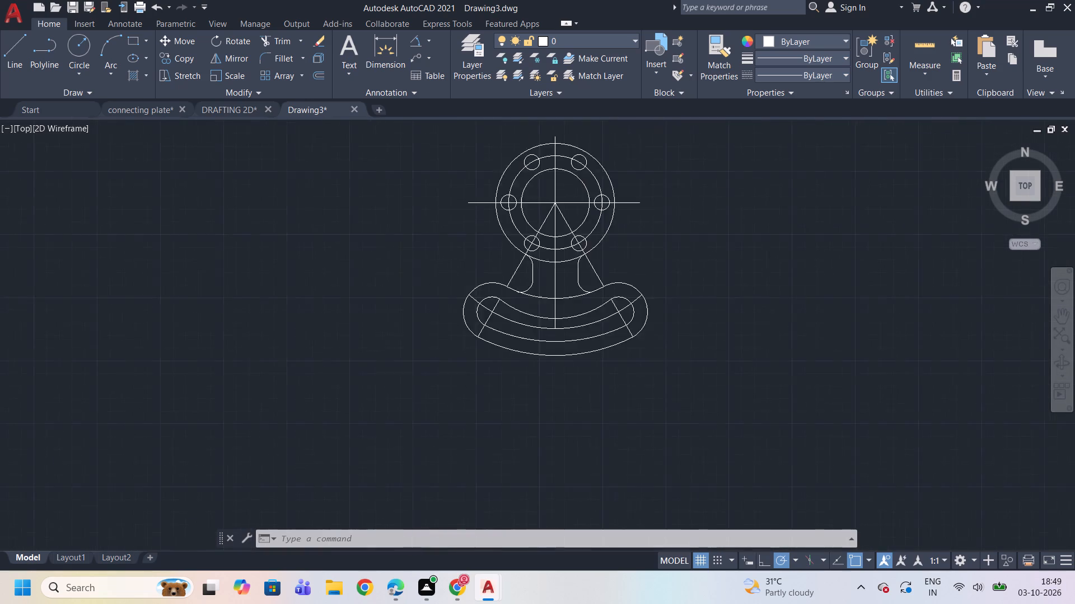
{"action": "scroll", "coordinate": [563, 154], "scroll_direction": "up", "scroll_amount": 5}
{"action": "scroll", "coordinate": [564, 154], "scroll_direction": "down", "scroll_amount": 5}
{"action": "scroll", "coordinate": [524, 167], "scroll_direction": "up", "scroll_amount": 5}
{"action": "scroll", "coordinate": [525, 172], "scroll_direction": "down", "scroll_amount": 2}
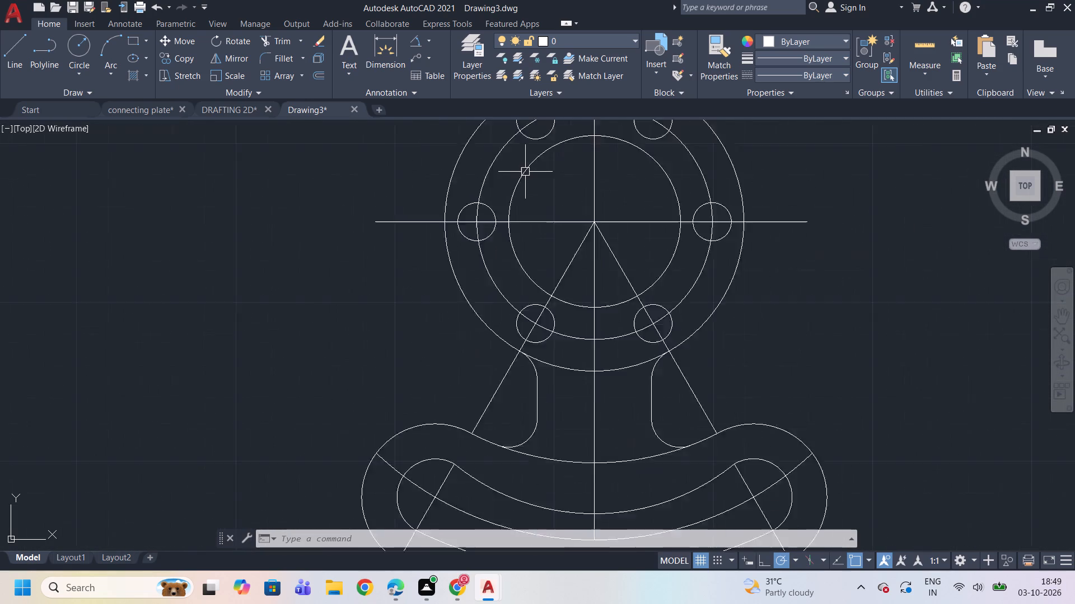
{"action": "scroll", "coordinate": [525, 172], "scroll_direction": "down", "scroll_amount": 1}
{"action": "scroll", "coordinate": [629, 167], "scroll_direction": "up", "scroll_amount": 5}
{"action": "scroll", "coordinate": [630, 168], "scroll_direction": "down", "scroll_amount": 5}
{"action": "scroll", "coordinate": [653, 266], "scroll_direction": "up", "scroll_amount": 5}
{"action": "scroll", "coordinate": [649, 269], "scroll_direction": "down", "scroll_amount": 3}
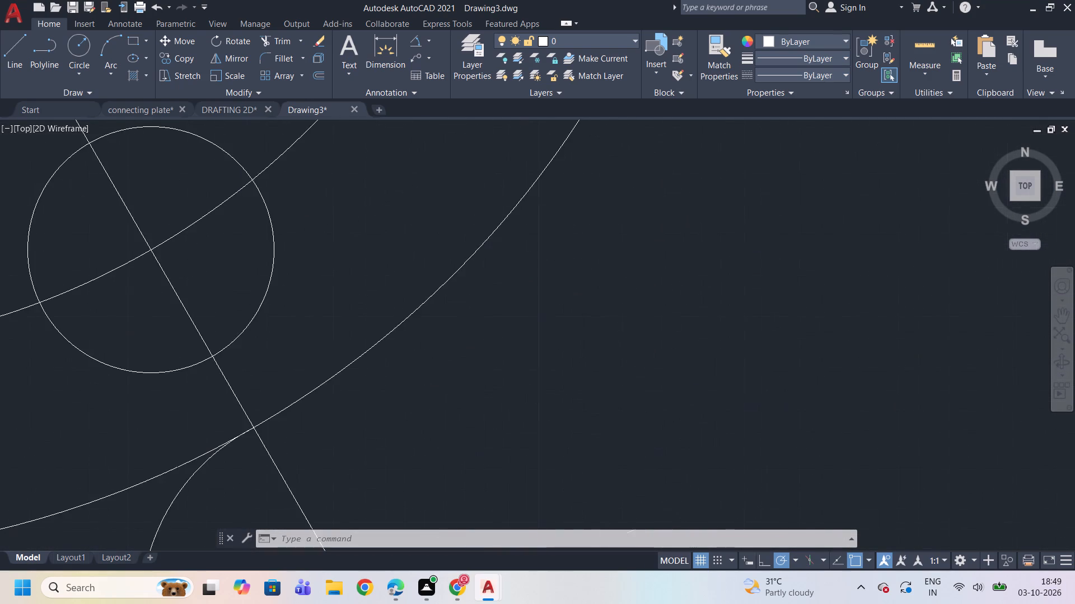
{"action": "scroll", "coordinate": [649, 269], "scroll_direction": "down", "scroll_amount": 2}
{"action": "scroll", "coordinate": [515, 279], "scroll_direction": "up", "scroll_amount": 6}
{"action": "scroll", "coordinate": [520, 282], "scroll_direction": "down", "scroll_amount": 6}
{"action": "scroll", "coordinate": [557, 459], "scroll_direction": "down", "scroll_amount": 3}
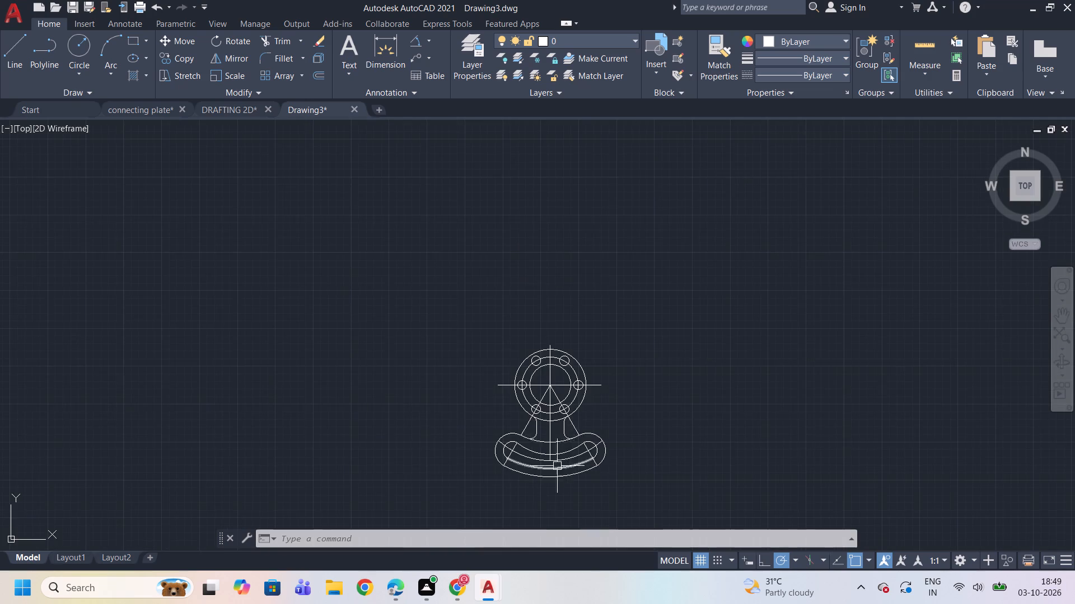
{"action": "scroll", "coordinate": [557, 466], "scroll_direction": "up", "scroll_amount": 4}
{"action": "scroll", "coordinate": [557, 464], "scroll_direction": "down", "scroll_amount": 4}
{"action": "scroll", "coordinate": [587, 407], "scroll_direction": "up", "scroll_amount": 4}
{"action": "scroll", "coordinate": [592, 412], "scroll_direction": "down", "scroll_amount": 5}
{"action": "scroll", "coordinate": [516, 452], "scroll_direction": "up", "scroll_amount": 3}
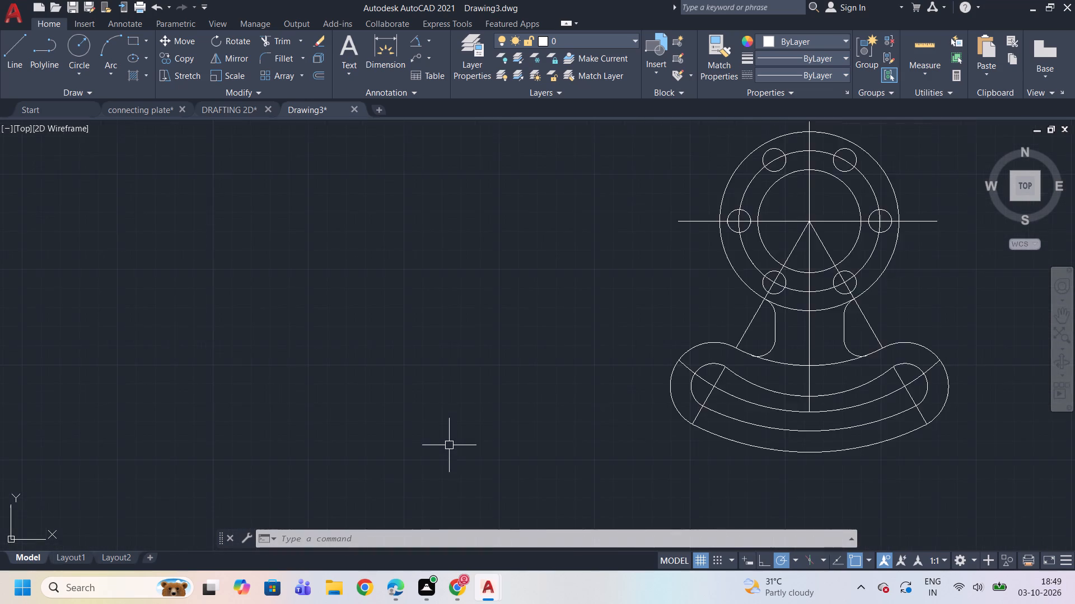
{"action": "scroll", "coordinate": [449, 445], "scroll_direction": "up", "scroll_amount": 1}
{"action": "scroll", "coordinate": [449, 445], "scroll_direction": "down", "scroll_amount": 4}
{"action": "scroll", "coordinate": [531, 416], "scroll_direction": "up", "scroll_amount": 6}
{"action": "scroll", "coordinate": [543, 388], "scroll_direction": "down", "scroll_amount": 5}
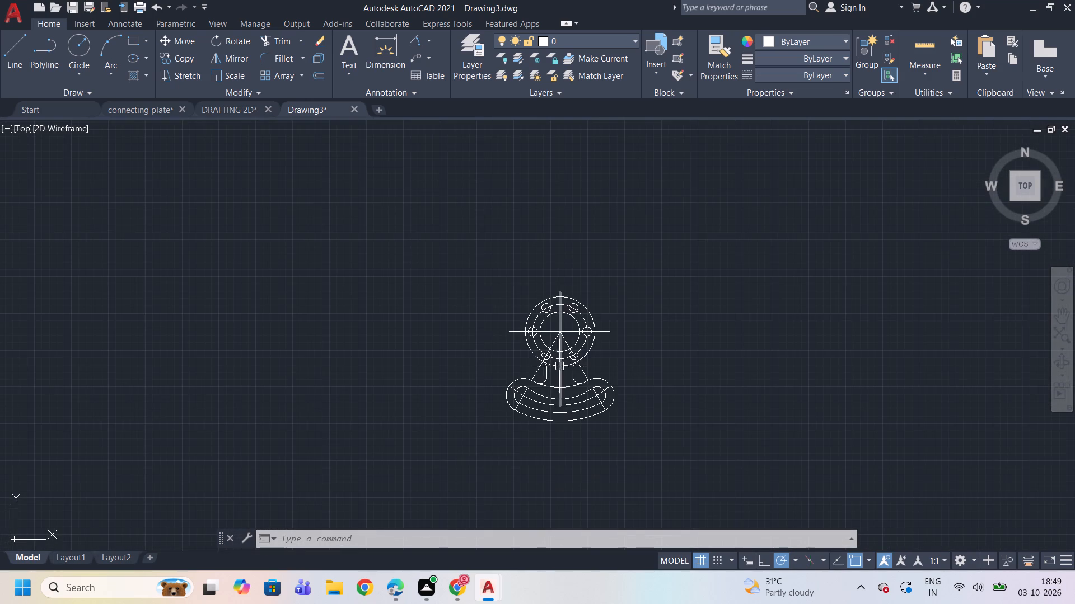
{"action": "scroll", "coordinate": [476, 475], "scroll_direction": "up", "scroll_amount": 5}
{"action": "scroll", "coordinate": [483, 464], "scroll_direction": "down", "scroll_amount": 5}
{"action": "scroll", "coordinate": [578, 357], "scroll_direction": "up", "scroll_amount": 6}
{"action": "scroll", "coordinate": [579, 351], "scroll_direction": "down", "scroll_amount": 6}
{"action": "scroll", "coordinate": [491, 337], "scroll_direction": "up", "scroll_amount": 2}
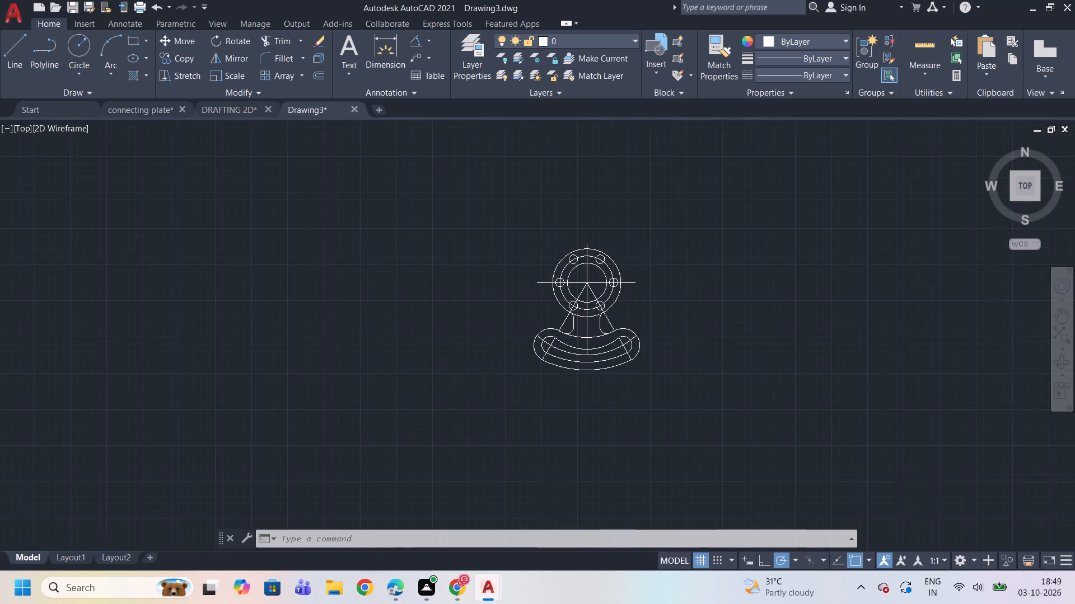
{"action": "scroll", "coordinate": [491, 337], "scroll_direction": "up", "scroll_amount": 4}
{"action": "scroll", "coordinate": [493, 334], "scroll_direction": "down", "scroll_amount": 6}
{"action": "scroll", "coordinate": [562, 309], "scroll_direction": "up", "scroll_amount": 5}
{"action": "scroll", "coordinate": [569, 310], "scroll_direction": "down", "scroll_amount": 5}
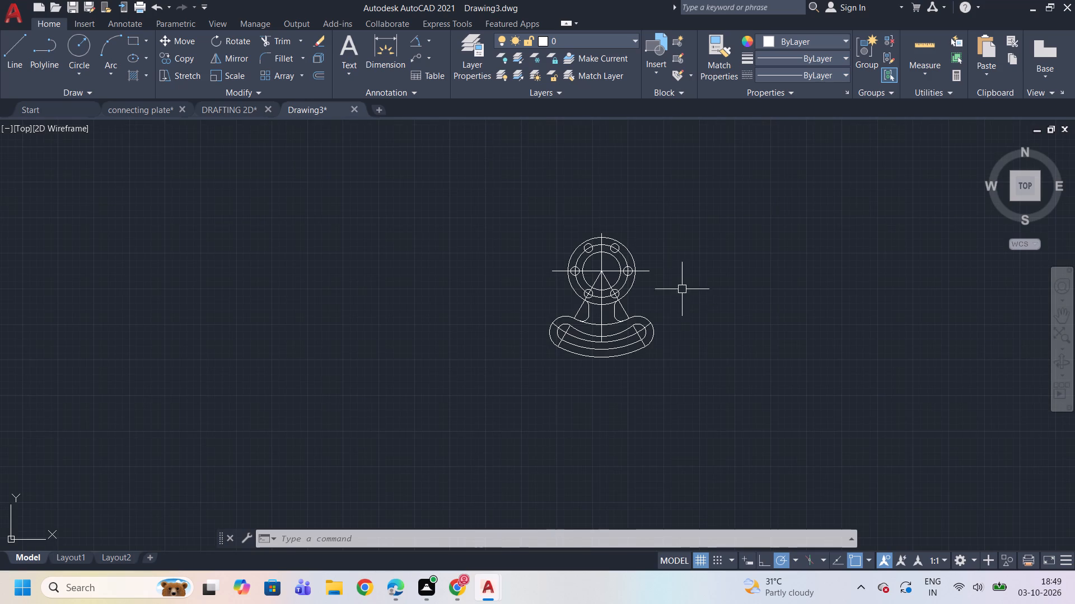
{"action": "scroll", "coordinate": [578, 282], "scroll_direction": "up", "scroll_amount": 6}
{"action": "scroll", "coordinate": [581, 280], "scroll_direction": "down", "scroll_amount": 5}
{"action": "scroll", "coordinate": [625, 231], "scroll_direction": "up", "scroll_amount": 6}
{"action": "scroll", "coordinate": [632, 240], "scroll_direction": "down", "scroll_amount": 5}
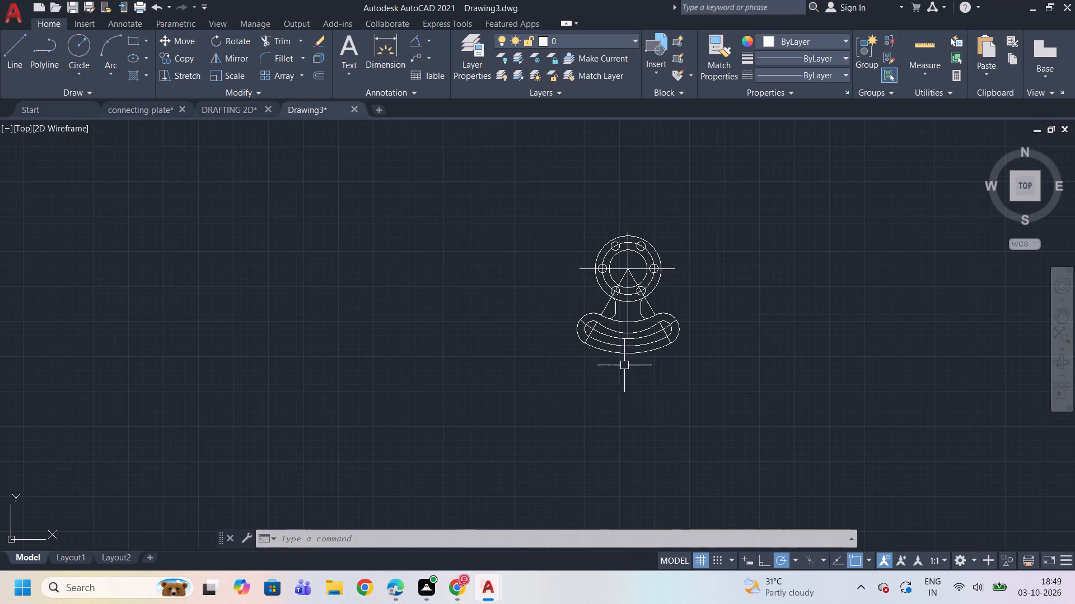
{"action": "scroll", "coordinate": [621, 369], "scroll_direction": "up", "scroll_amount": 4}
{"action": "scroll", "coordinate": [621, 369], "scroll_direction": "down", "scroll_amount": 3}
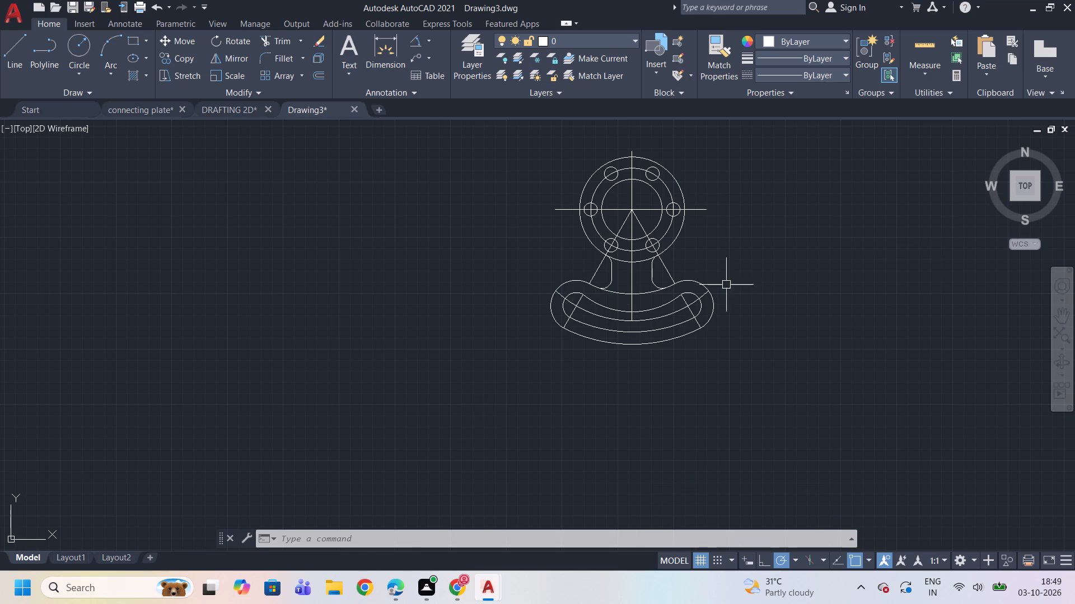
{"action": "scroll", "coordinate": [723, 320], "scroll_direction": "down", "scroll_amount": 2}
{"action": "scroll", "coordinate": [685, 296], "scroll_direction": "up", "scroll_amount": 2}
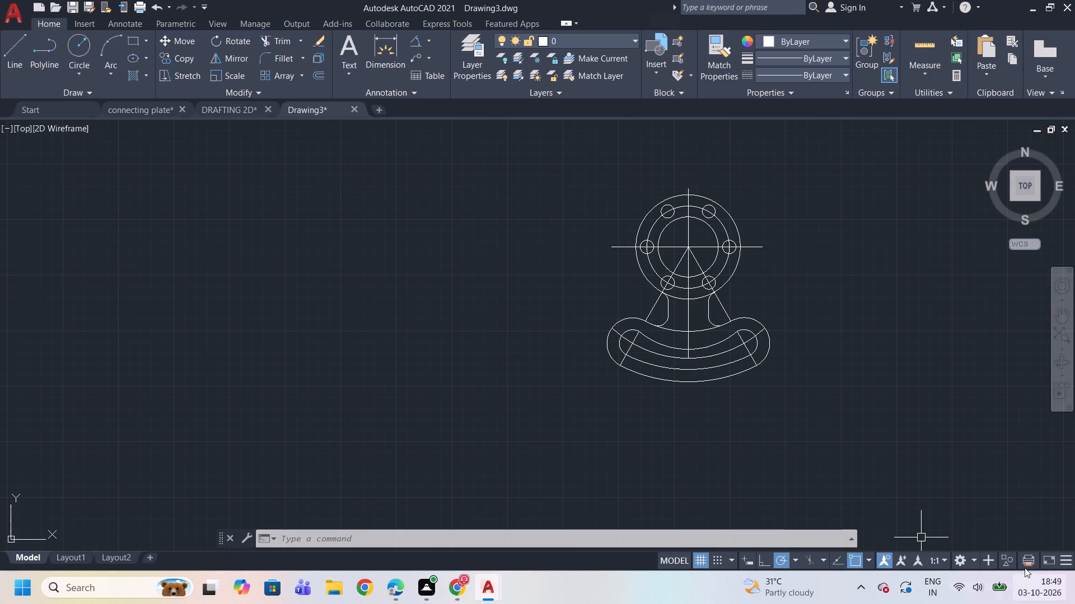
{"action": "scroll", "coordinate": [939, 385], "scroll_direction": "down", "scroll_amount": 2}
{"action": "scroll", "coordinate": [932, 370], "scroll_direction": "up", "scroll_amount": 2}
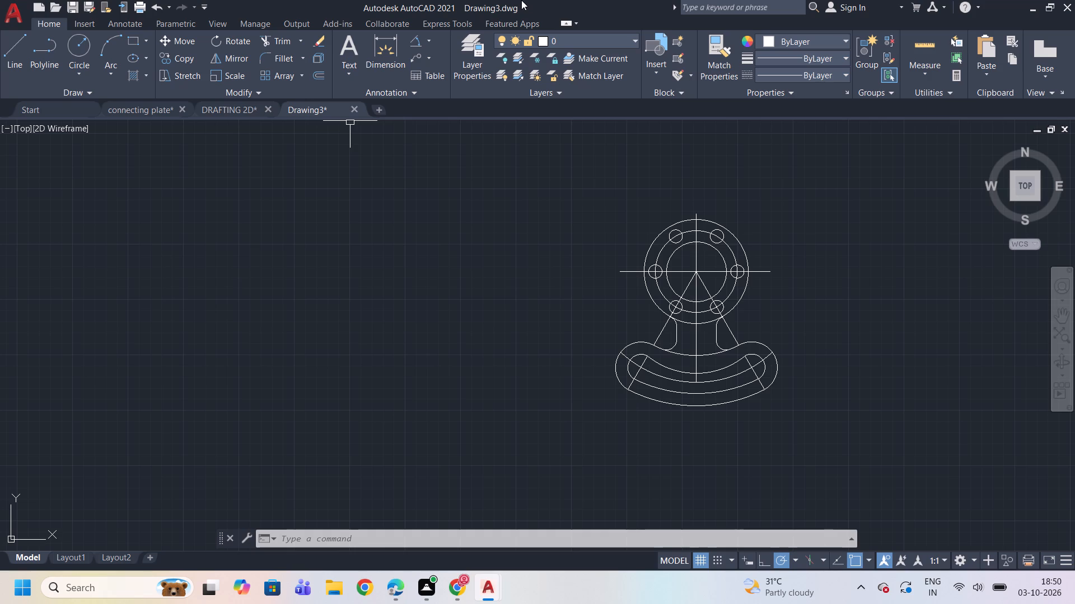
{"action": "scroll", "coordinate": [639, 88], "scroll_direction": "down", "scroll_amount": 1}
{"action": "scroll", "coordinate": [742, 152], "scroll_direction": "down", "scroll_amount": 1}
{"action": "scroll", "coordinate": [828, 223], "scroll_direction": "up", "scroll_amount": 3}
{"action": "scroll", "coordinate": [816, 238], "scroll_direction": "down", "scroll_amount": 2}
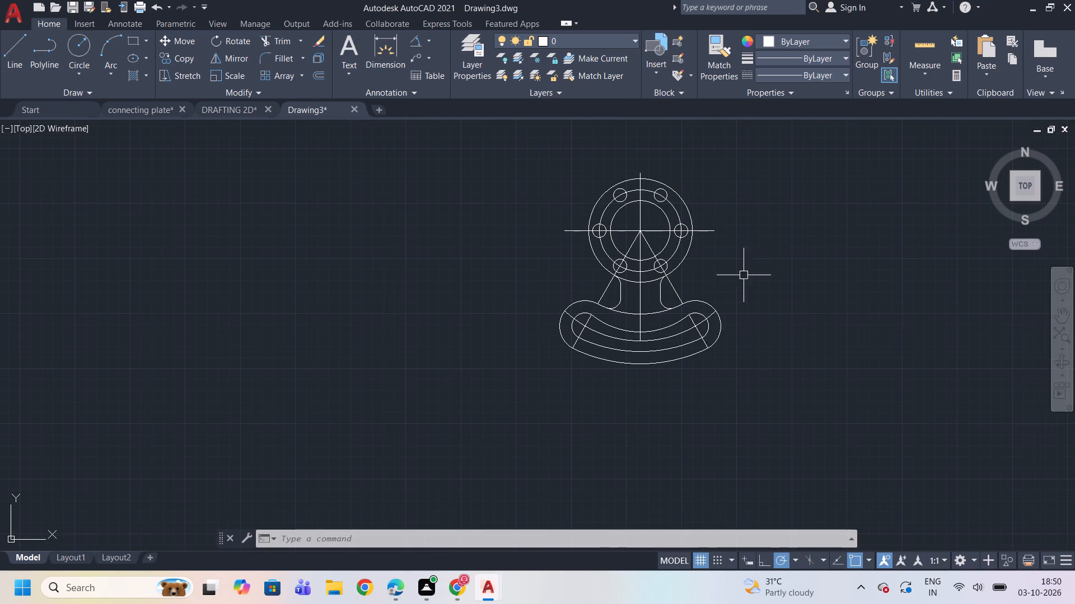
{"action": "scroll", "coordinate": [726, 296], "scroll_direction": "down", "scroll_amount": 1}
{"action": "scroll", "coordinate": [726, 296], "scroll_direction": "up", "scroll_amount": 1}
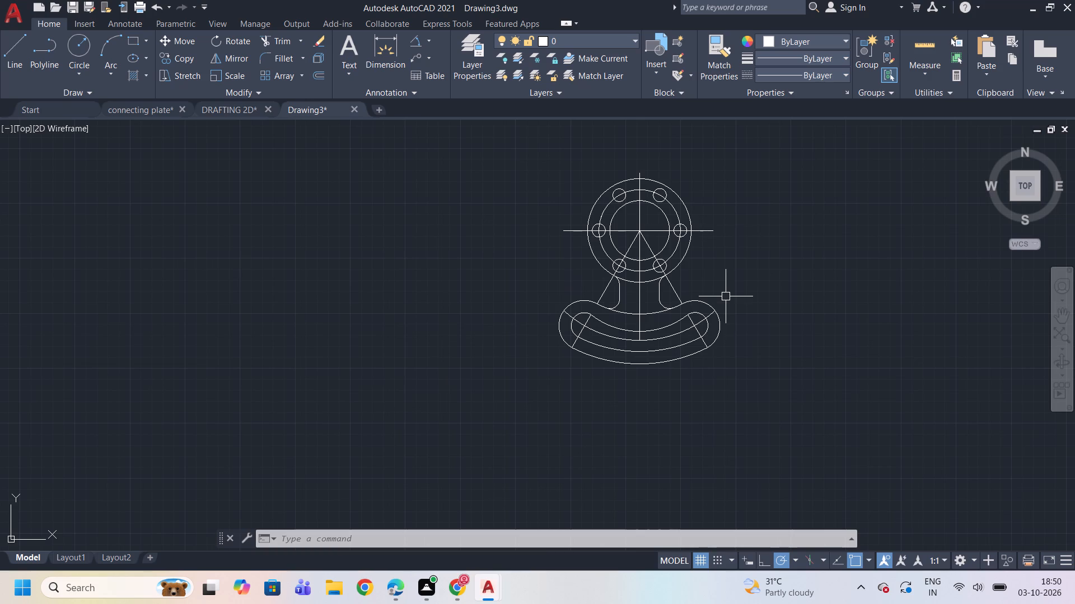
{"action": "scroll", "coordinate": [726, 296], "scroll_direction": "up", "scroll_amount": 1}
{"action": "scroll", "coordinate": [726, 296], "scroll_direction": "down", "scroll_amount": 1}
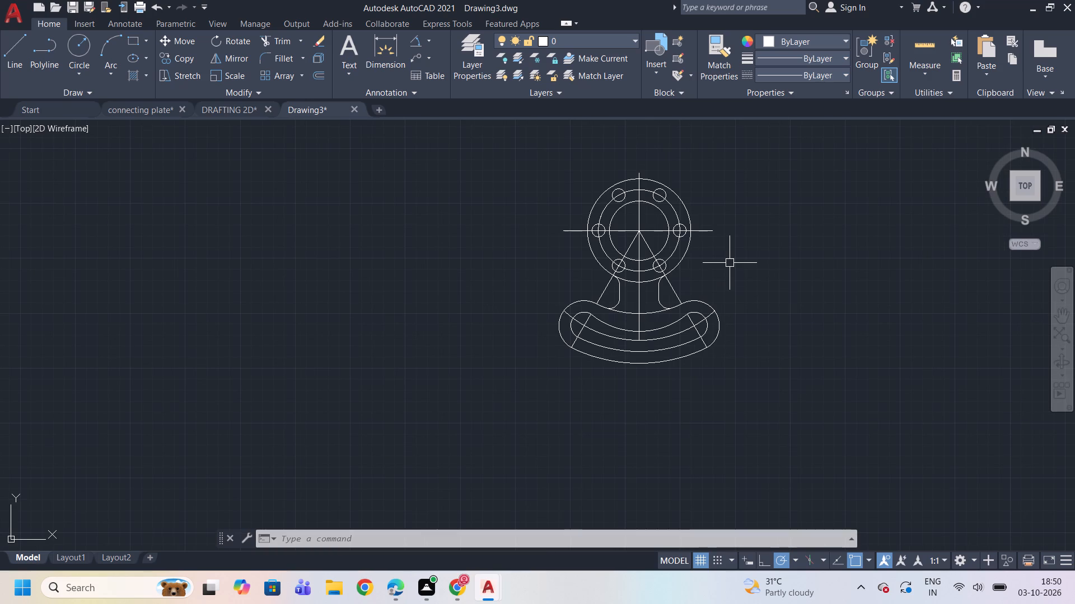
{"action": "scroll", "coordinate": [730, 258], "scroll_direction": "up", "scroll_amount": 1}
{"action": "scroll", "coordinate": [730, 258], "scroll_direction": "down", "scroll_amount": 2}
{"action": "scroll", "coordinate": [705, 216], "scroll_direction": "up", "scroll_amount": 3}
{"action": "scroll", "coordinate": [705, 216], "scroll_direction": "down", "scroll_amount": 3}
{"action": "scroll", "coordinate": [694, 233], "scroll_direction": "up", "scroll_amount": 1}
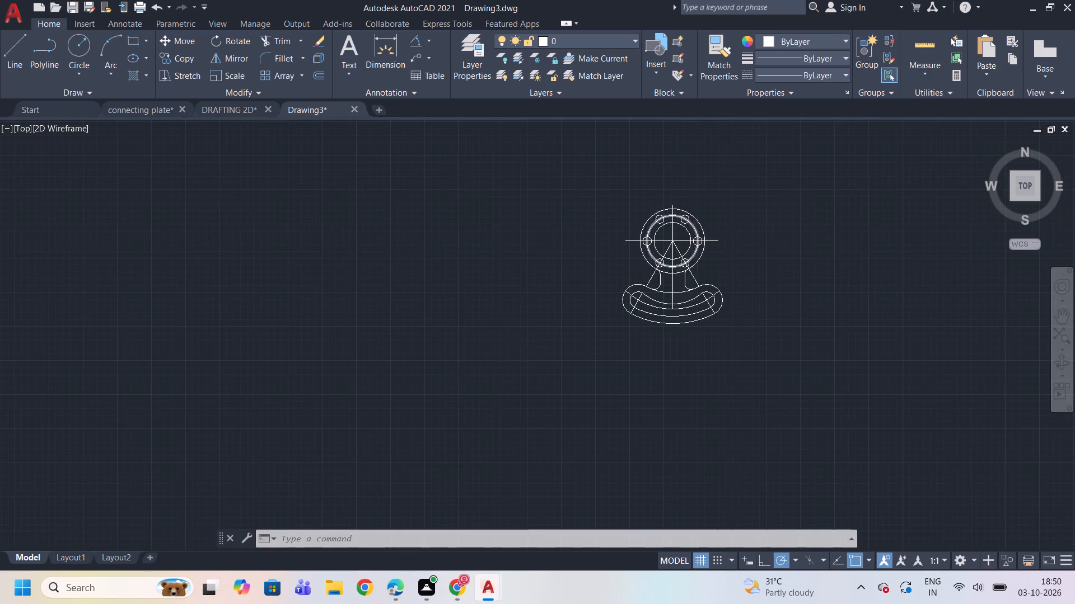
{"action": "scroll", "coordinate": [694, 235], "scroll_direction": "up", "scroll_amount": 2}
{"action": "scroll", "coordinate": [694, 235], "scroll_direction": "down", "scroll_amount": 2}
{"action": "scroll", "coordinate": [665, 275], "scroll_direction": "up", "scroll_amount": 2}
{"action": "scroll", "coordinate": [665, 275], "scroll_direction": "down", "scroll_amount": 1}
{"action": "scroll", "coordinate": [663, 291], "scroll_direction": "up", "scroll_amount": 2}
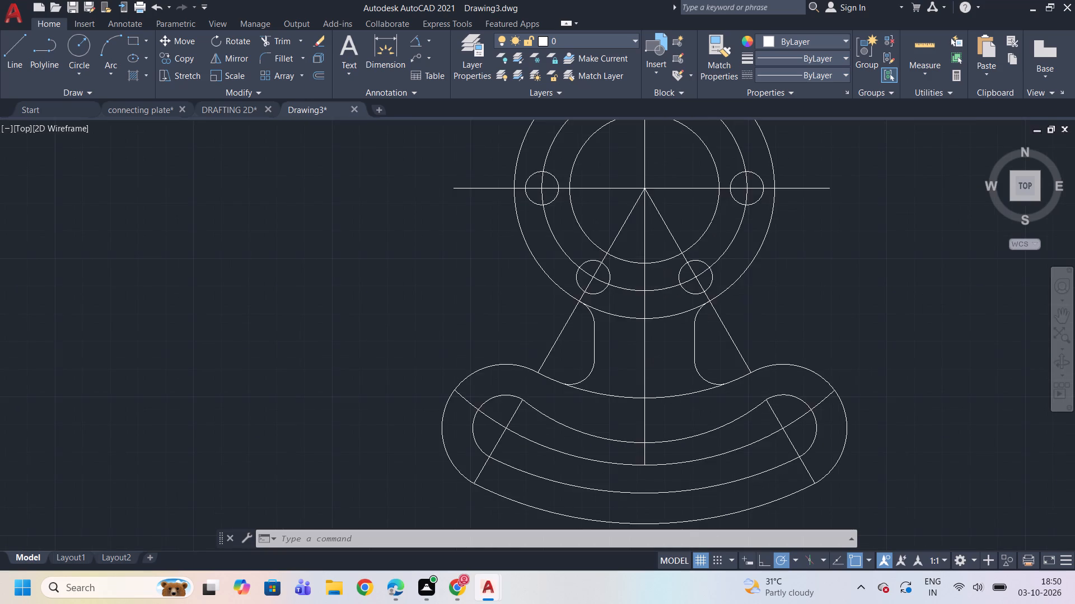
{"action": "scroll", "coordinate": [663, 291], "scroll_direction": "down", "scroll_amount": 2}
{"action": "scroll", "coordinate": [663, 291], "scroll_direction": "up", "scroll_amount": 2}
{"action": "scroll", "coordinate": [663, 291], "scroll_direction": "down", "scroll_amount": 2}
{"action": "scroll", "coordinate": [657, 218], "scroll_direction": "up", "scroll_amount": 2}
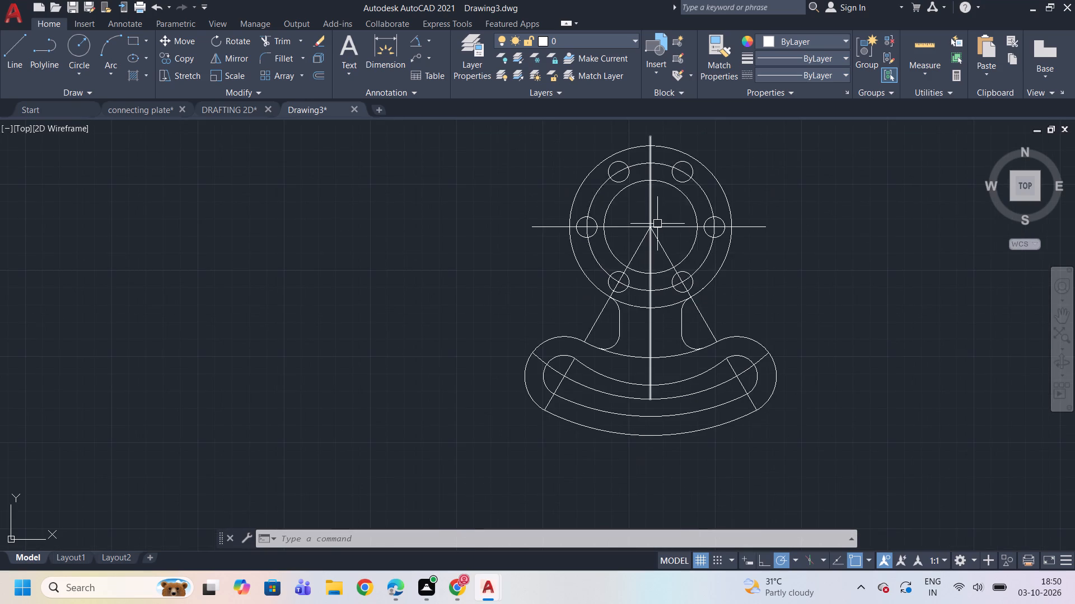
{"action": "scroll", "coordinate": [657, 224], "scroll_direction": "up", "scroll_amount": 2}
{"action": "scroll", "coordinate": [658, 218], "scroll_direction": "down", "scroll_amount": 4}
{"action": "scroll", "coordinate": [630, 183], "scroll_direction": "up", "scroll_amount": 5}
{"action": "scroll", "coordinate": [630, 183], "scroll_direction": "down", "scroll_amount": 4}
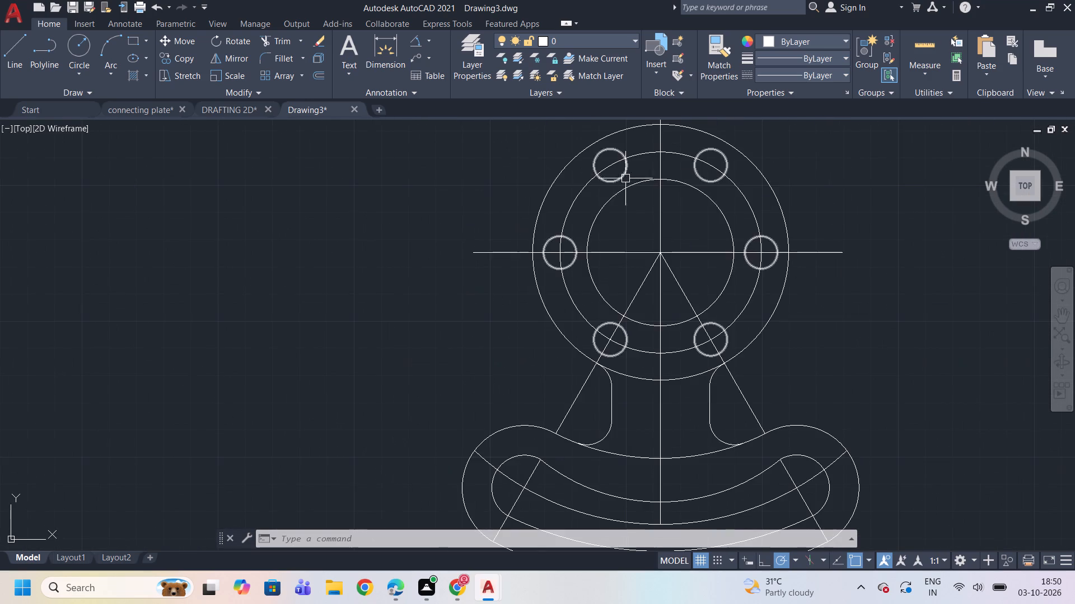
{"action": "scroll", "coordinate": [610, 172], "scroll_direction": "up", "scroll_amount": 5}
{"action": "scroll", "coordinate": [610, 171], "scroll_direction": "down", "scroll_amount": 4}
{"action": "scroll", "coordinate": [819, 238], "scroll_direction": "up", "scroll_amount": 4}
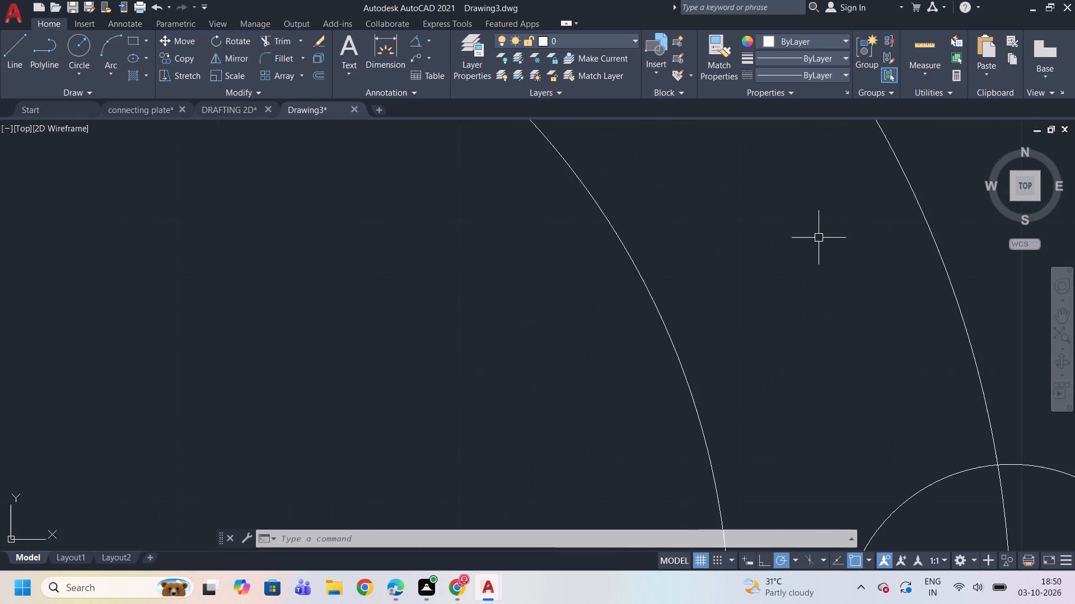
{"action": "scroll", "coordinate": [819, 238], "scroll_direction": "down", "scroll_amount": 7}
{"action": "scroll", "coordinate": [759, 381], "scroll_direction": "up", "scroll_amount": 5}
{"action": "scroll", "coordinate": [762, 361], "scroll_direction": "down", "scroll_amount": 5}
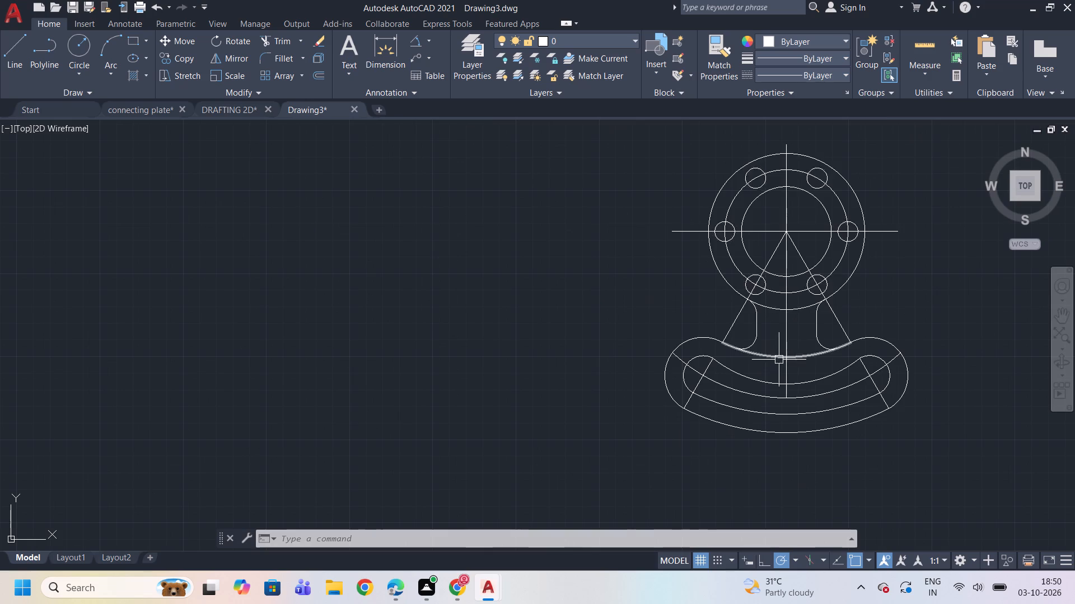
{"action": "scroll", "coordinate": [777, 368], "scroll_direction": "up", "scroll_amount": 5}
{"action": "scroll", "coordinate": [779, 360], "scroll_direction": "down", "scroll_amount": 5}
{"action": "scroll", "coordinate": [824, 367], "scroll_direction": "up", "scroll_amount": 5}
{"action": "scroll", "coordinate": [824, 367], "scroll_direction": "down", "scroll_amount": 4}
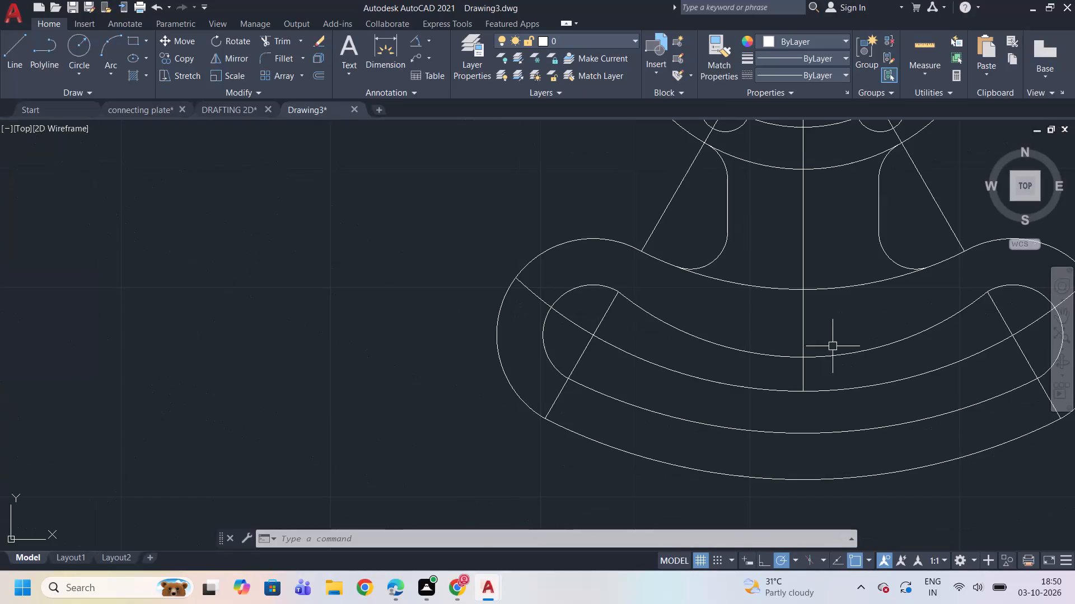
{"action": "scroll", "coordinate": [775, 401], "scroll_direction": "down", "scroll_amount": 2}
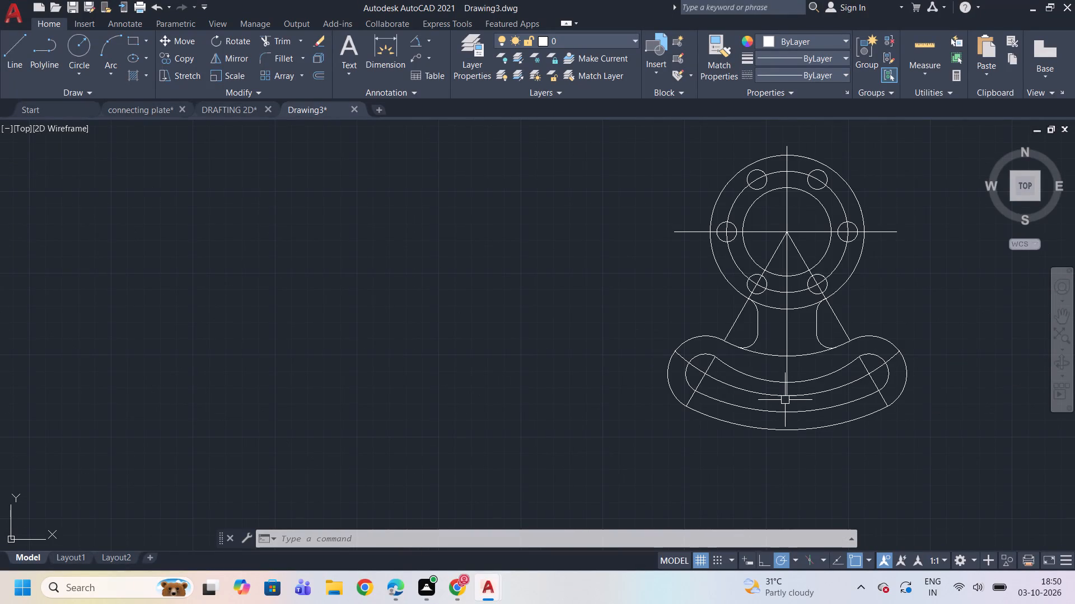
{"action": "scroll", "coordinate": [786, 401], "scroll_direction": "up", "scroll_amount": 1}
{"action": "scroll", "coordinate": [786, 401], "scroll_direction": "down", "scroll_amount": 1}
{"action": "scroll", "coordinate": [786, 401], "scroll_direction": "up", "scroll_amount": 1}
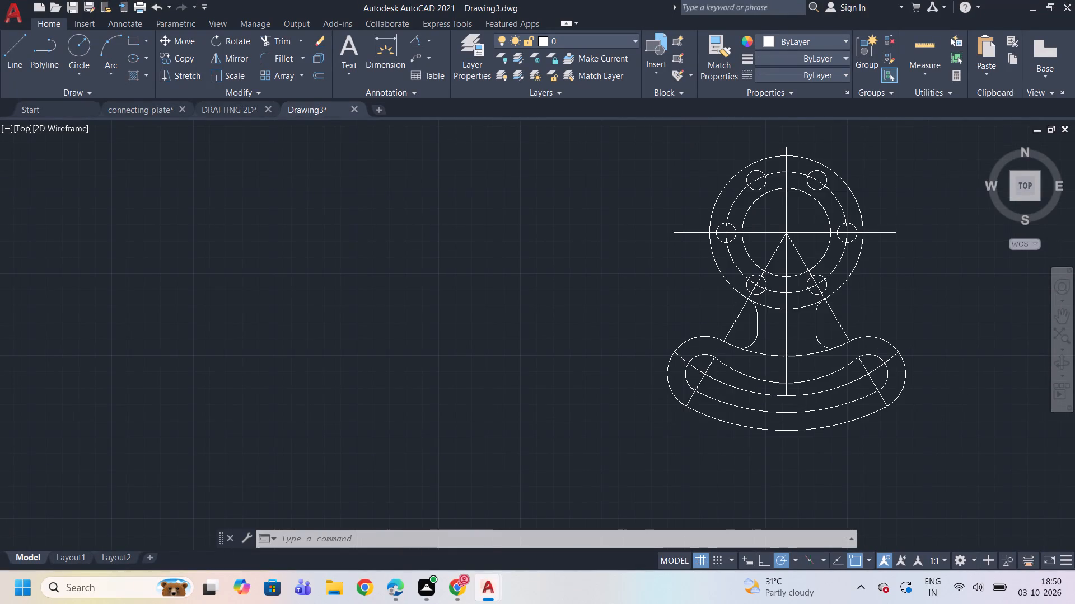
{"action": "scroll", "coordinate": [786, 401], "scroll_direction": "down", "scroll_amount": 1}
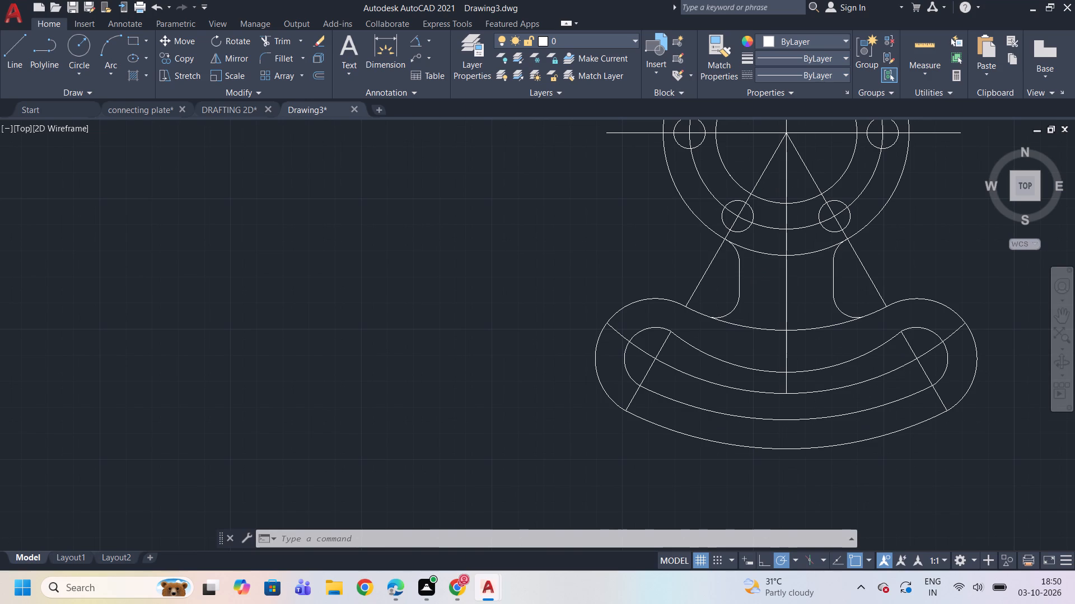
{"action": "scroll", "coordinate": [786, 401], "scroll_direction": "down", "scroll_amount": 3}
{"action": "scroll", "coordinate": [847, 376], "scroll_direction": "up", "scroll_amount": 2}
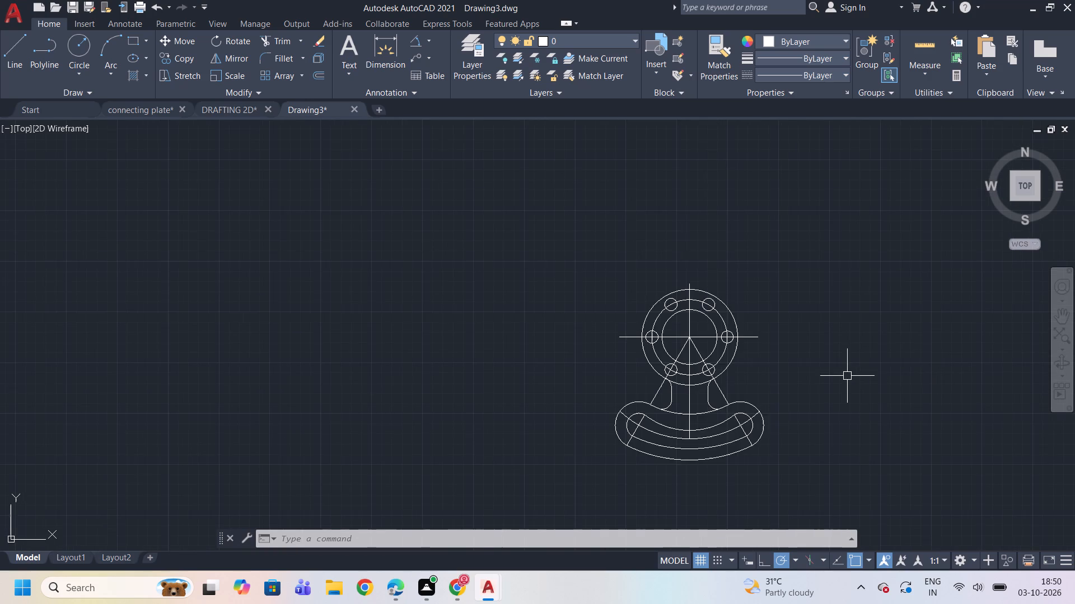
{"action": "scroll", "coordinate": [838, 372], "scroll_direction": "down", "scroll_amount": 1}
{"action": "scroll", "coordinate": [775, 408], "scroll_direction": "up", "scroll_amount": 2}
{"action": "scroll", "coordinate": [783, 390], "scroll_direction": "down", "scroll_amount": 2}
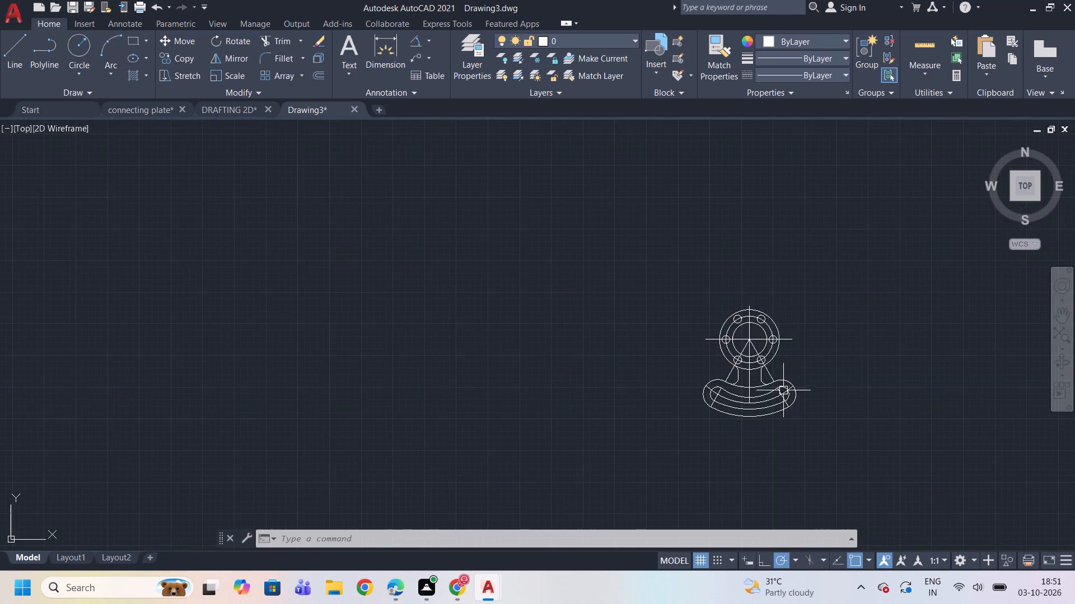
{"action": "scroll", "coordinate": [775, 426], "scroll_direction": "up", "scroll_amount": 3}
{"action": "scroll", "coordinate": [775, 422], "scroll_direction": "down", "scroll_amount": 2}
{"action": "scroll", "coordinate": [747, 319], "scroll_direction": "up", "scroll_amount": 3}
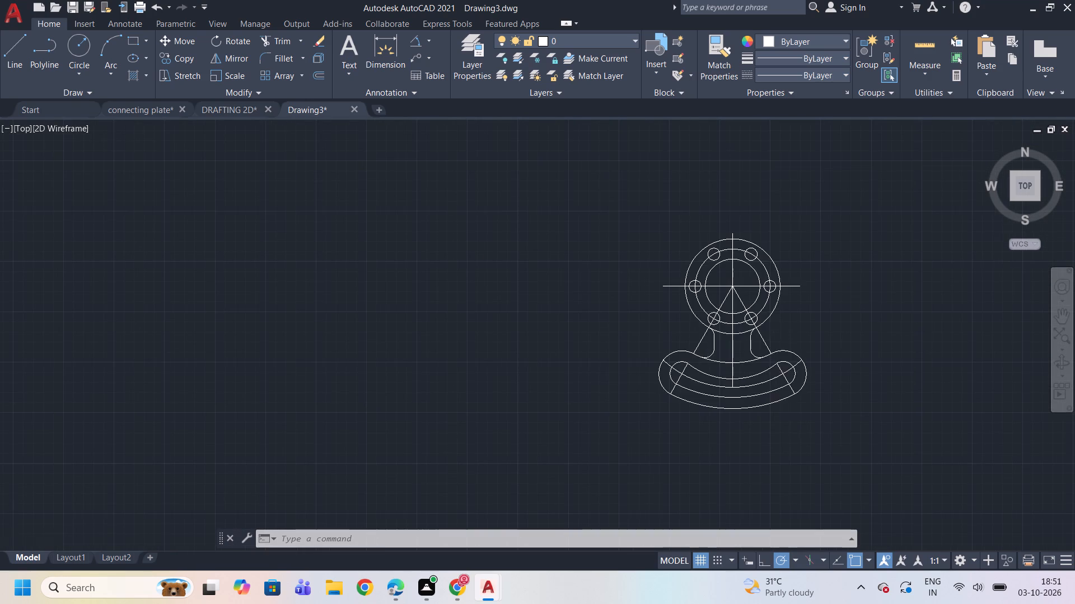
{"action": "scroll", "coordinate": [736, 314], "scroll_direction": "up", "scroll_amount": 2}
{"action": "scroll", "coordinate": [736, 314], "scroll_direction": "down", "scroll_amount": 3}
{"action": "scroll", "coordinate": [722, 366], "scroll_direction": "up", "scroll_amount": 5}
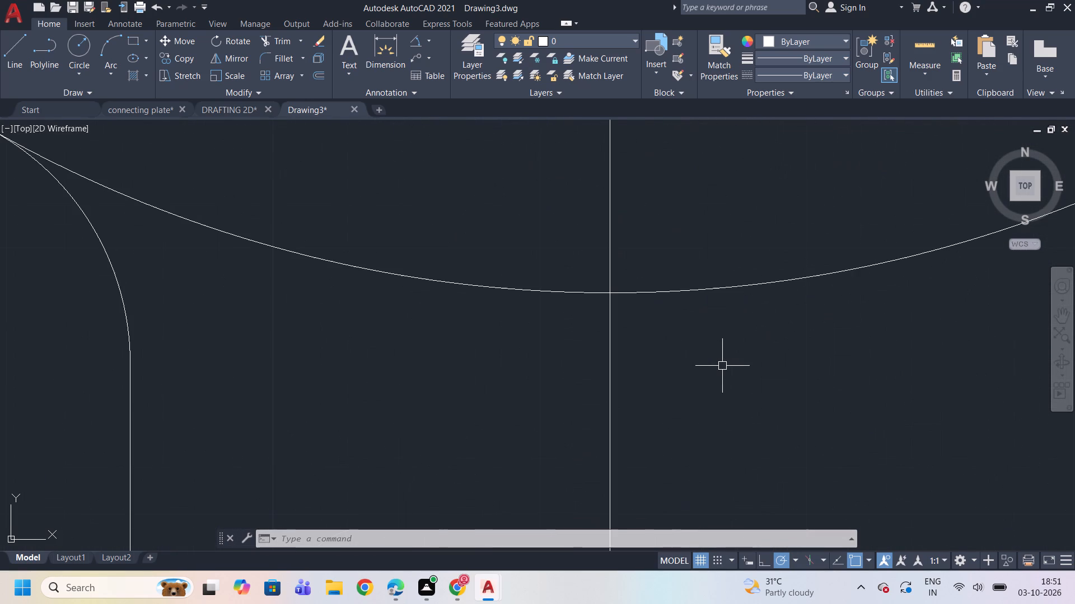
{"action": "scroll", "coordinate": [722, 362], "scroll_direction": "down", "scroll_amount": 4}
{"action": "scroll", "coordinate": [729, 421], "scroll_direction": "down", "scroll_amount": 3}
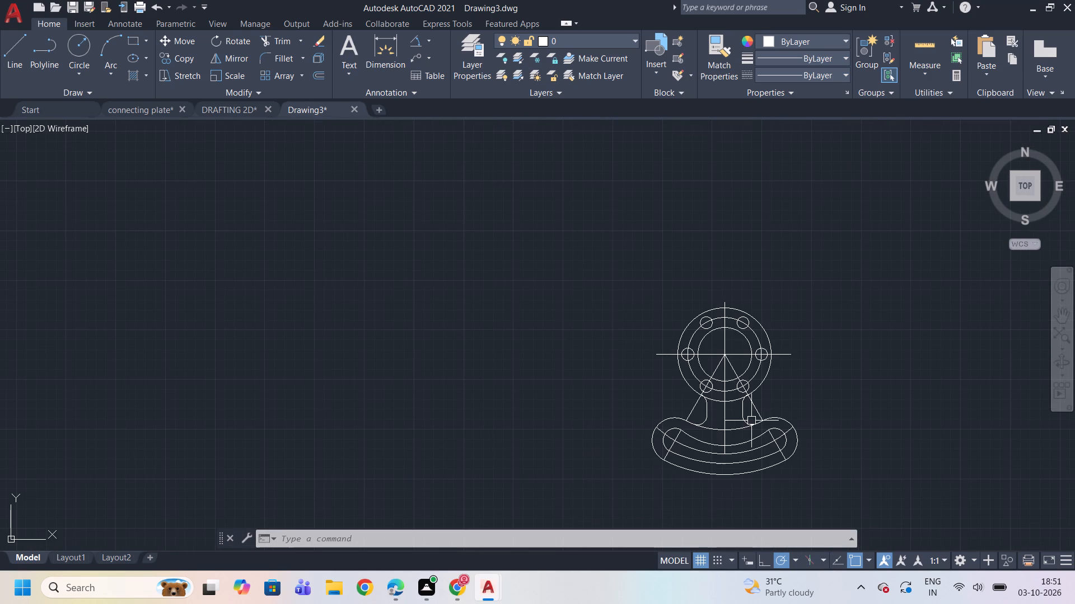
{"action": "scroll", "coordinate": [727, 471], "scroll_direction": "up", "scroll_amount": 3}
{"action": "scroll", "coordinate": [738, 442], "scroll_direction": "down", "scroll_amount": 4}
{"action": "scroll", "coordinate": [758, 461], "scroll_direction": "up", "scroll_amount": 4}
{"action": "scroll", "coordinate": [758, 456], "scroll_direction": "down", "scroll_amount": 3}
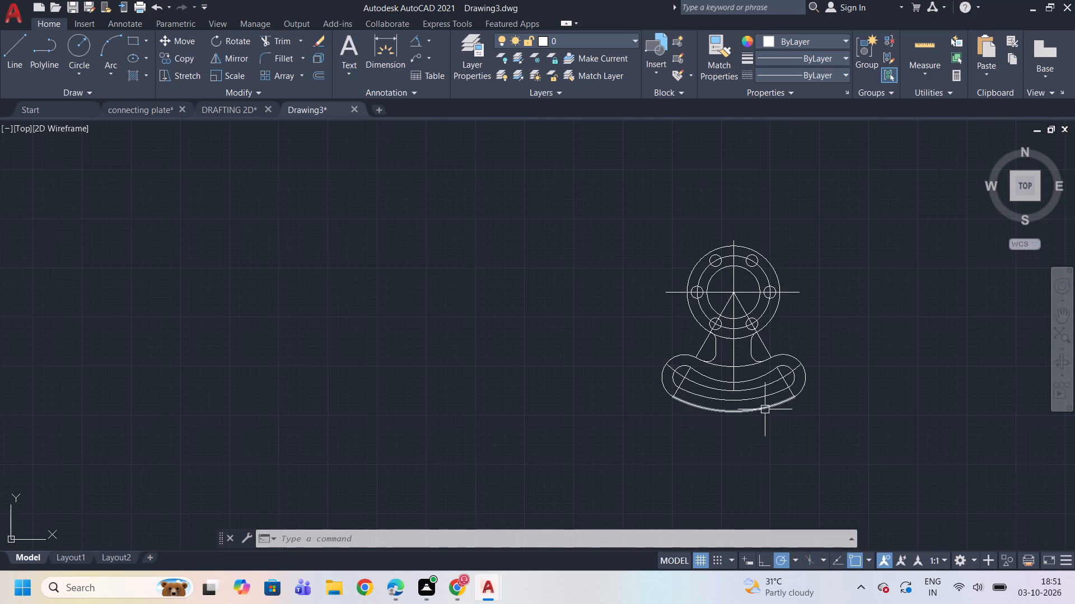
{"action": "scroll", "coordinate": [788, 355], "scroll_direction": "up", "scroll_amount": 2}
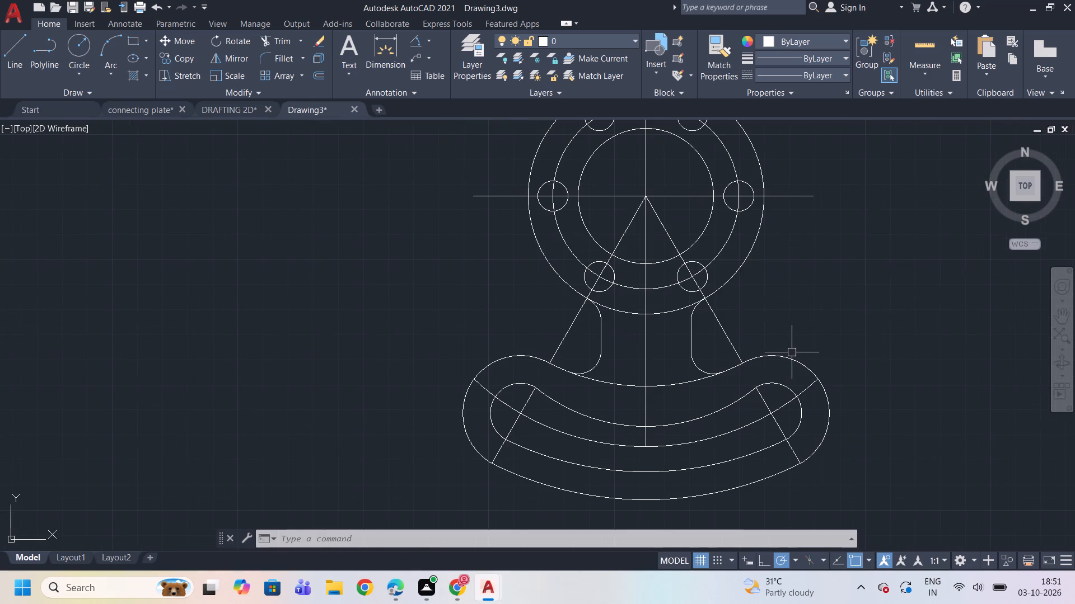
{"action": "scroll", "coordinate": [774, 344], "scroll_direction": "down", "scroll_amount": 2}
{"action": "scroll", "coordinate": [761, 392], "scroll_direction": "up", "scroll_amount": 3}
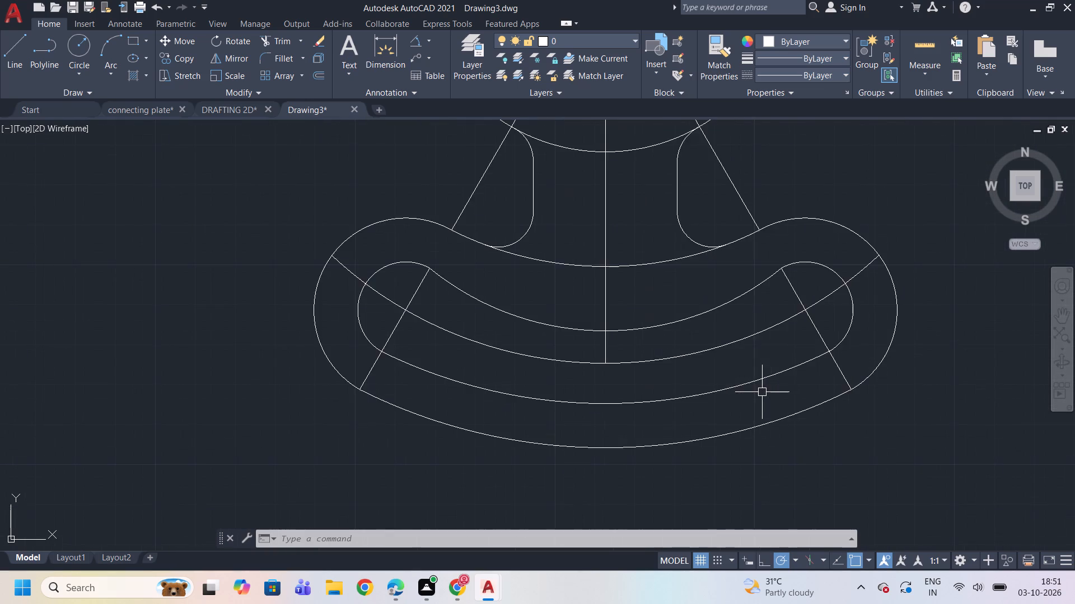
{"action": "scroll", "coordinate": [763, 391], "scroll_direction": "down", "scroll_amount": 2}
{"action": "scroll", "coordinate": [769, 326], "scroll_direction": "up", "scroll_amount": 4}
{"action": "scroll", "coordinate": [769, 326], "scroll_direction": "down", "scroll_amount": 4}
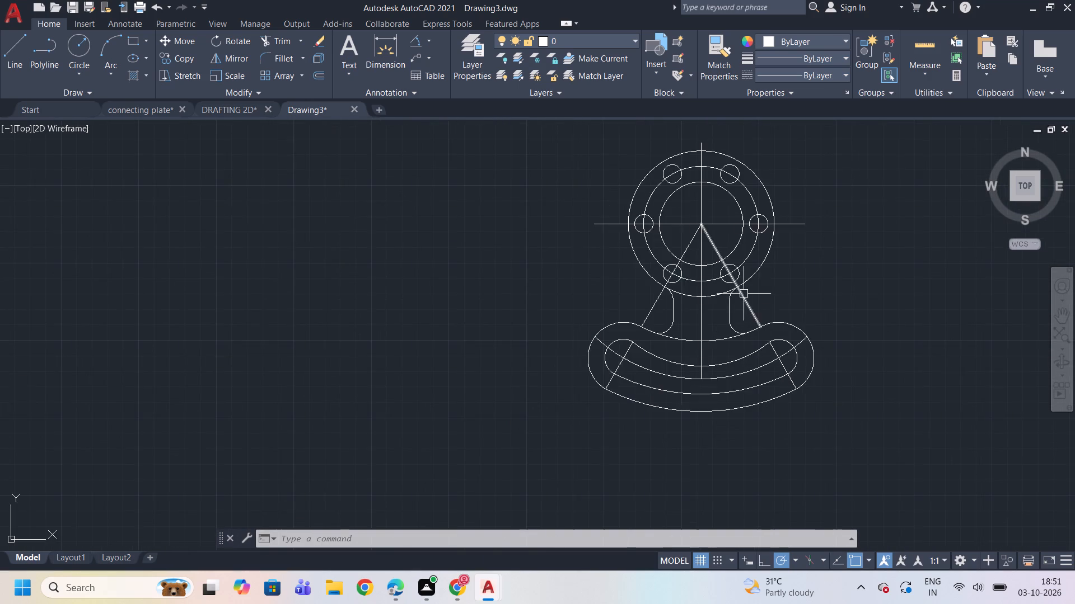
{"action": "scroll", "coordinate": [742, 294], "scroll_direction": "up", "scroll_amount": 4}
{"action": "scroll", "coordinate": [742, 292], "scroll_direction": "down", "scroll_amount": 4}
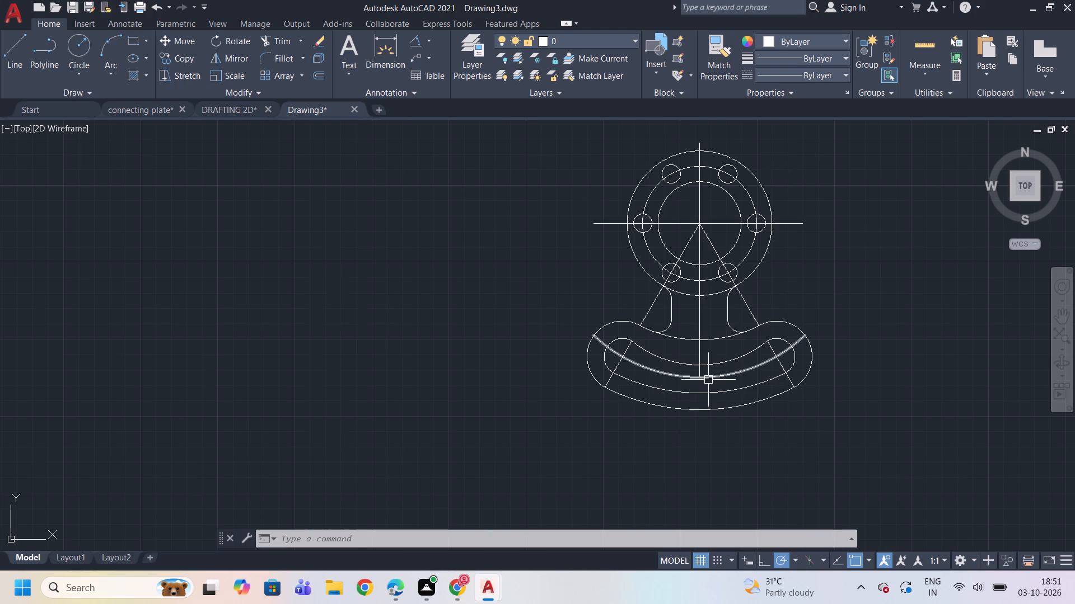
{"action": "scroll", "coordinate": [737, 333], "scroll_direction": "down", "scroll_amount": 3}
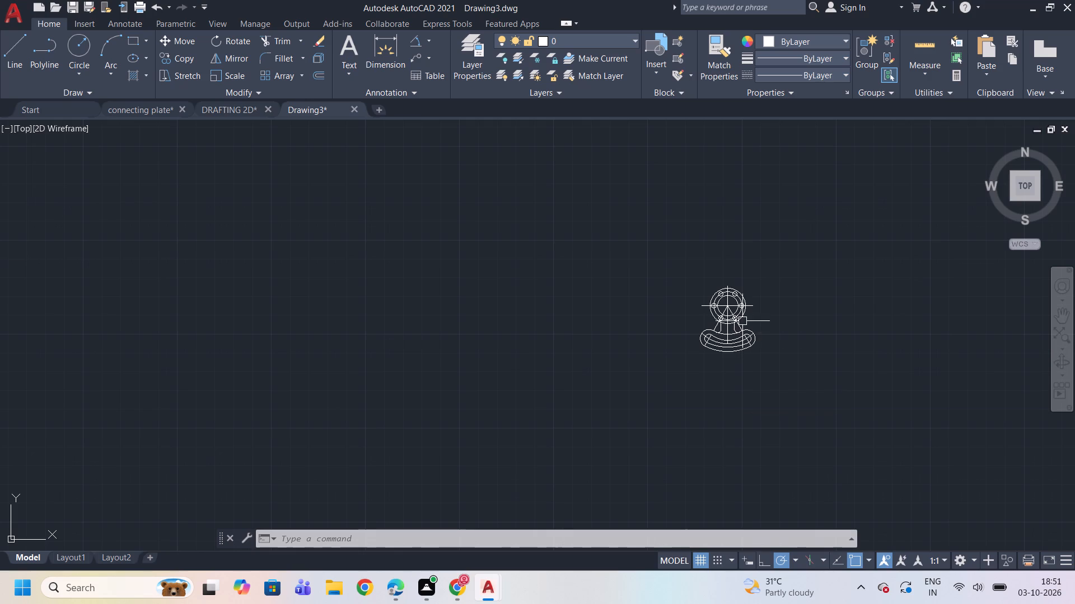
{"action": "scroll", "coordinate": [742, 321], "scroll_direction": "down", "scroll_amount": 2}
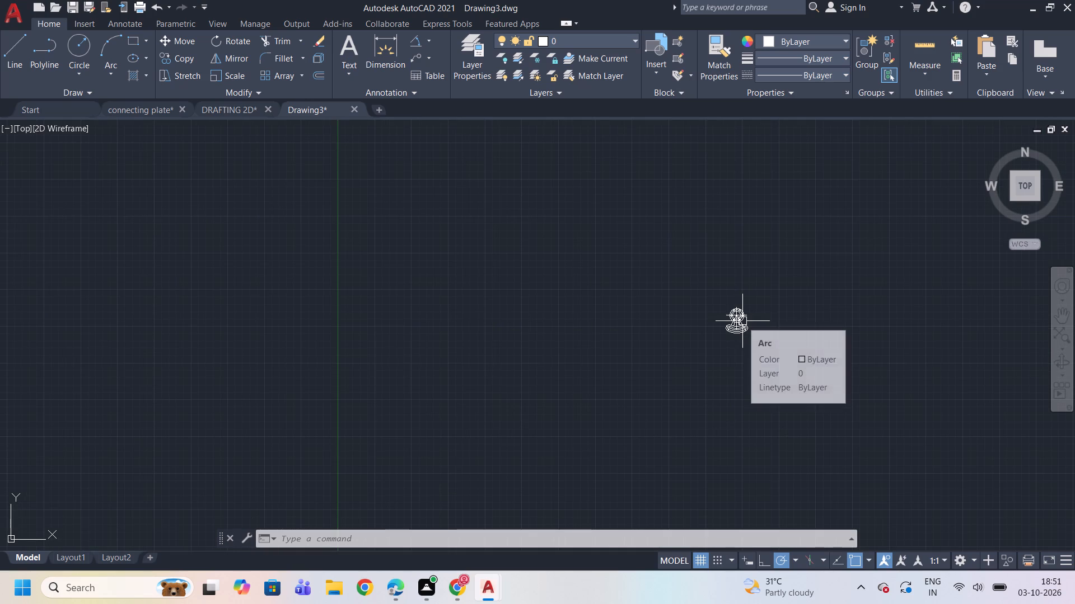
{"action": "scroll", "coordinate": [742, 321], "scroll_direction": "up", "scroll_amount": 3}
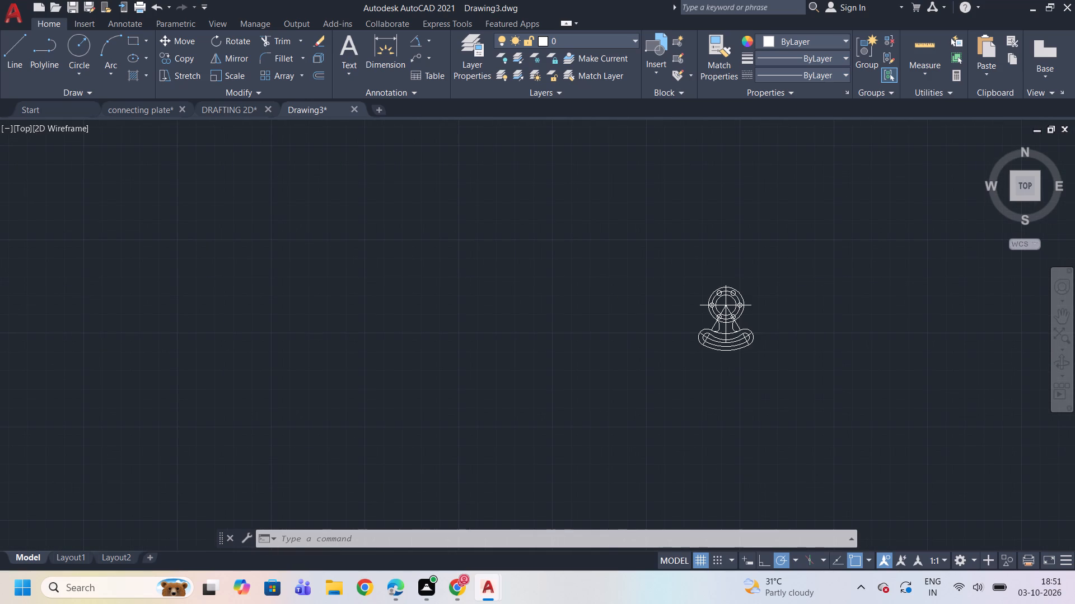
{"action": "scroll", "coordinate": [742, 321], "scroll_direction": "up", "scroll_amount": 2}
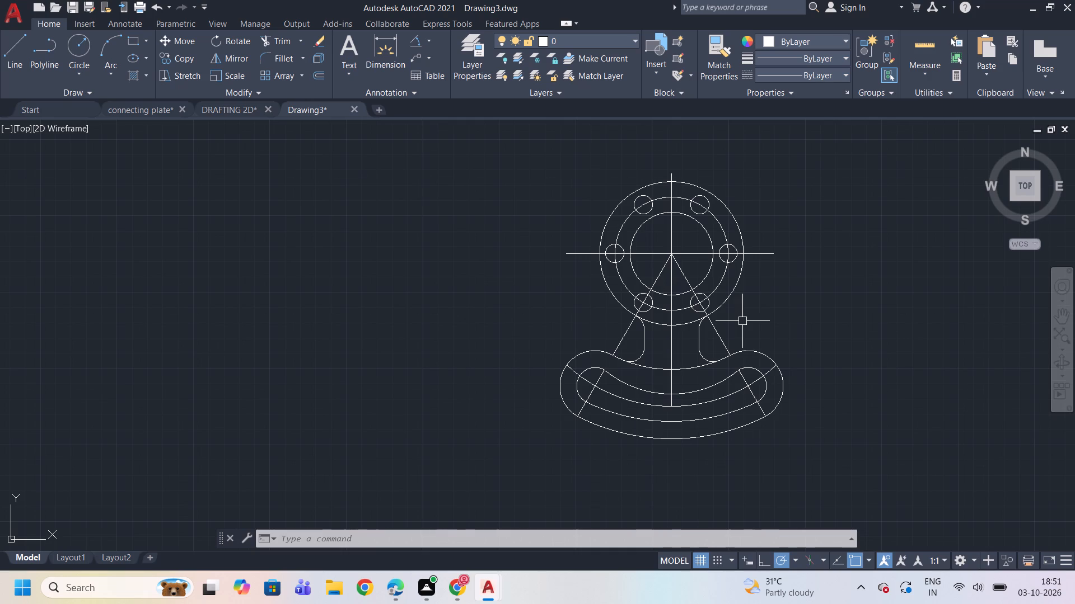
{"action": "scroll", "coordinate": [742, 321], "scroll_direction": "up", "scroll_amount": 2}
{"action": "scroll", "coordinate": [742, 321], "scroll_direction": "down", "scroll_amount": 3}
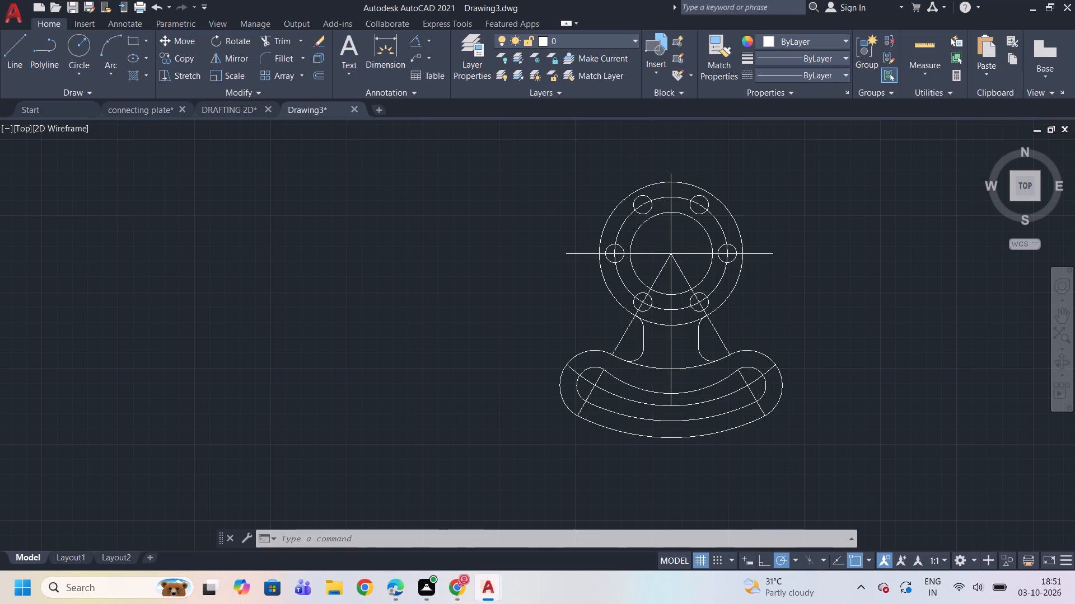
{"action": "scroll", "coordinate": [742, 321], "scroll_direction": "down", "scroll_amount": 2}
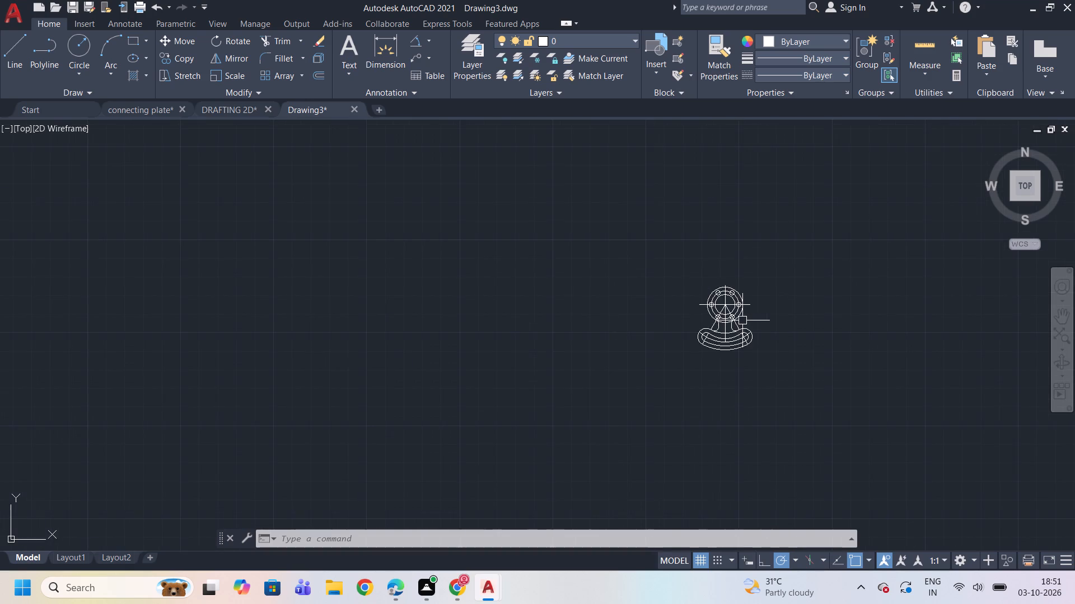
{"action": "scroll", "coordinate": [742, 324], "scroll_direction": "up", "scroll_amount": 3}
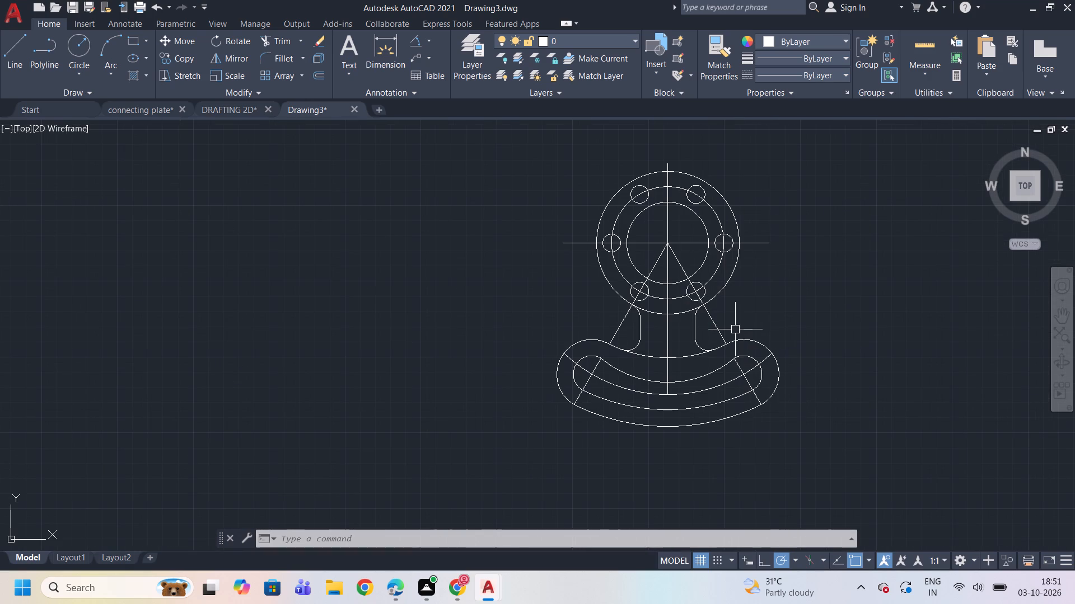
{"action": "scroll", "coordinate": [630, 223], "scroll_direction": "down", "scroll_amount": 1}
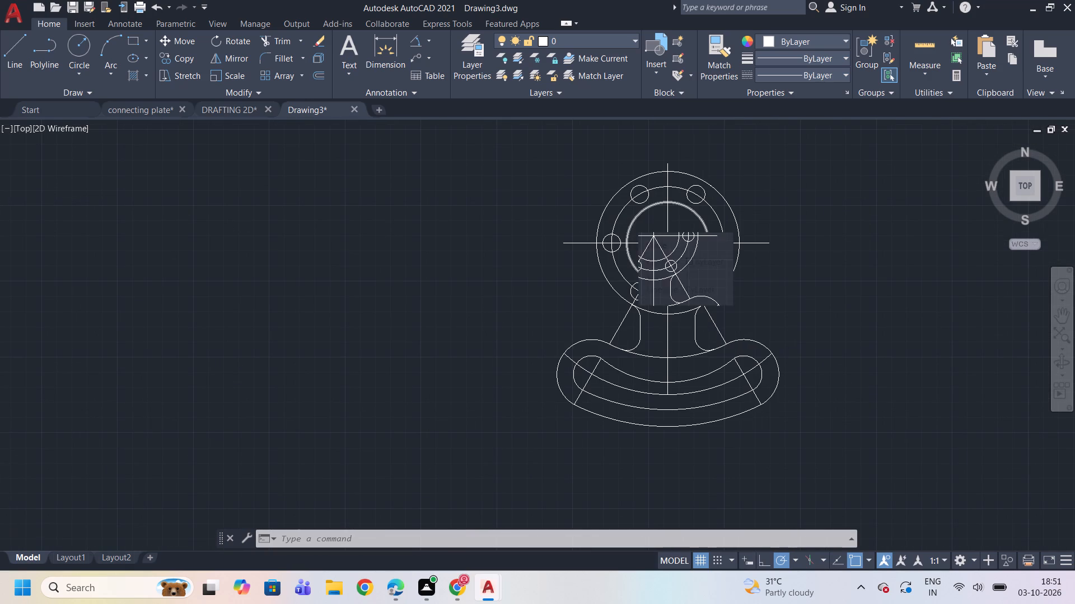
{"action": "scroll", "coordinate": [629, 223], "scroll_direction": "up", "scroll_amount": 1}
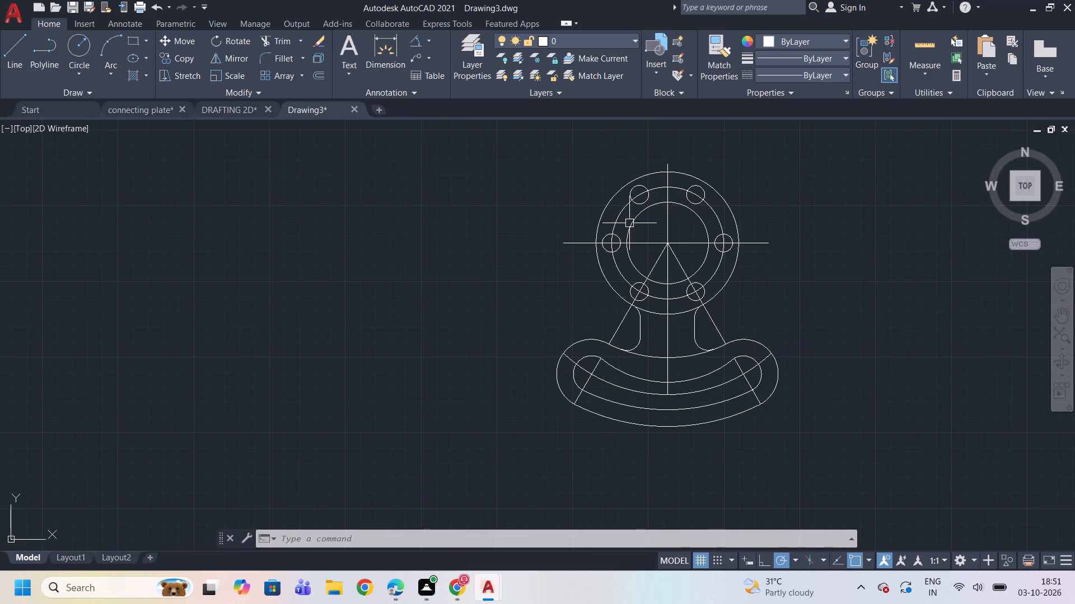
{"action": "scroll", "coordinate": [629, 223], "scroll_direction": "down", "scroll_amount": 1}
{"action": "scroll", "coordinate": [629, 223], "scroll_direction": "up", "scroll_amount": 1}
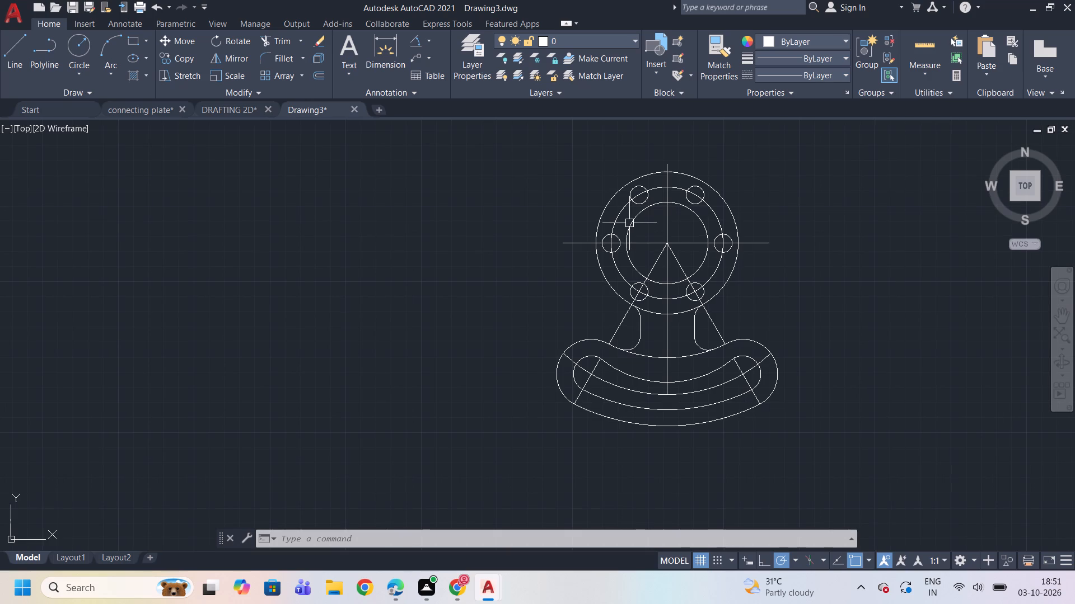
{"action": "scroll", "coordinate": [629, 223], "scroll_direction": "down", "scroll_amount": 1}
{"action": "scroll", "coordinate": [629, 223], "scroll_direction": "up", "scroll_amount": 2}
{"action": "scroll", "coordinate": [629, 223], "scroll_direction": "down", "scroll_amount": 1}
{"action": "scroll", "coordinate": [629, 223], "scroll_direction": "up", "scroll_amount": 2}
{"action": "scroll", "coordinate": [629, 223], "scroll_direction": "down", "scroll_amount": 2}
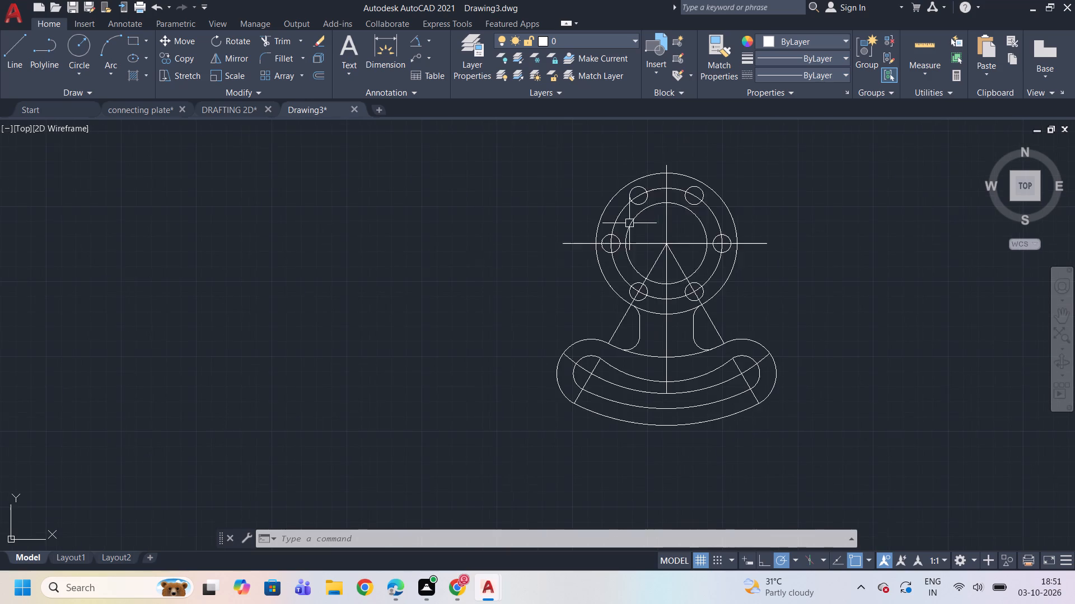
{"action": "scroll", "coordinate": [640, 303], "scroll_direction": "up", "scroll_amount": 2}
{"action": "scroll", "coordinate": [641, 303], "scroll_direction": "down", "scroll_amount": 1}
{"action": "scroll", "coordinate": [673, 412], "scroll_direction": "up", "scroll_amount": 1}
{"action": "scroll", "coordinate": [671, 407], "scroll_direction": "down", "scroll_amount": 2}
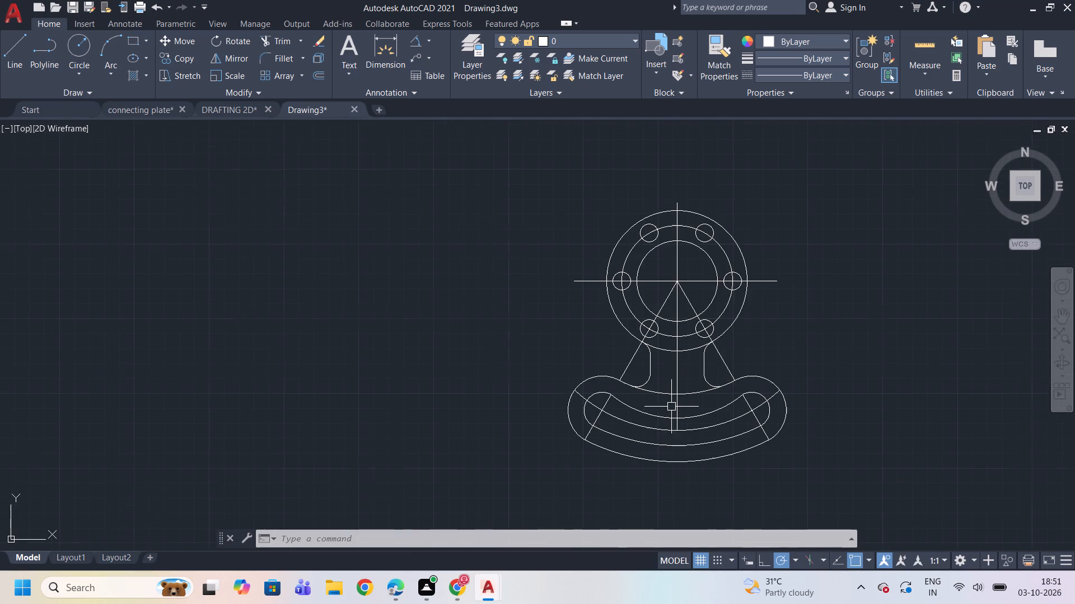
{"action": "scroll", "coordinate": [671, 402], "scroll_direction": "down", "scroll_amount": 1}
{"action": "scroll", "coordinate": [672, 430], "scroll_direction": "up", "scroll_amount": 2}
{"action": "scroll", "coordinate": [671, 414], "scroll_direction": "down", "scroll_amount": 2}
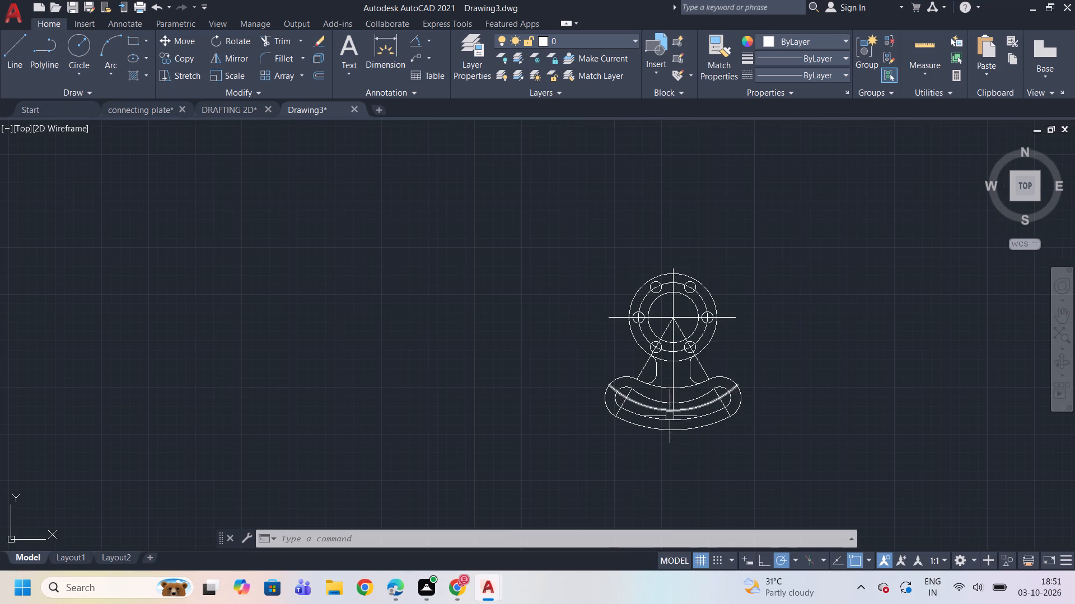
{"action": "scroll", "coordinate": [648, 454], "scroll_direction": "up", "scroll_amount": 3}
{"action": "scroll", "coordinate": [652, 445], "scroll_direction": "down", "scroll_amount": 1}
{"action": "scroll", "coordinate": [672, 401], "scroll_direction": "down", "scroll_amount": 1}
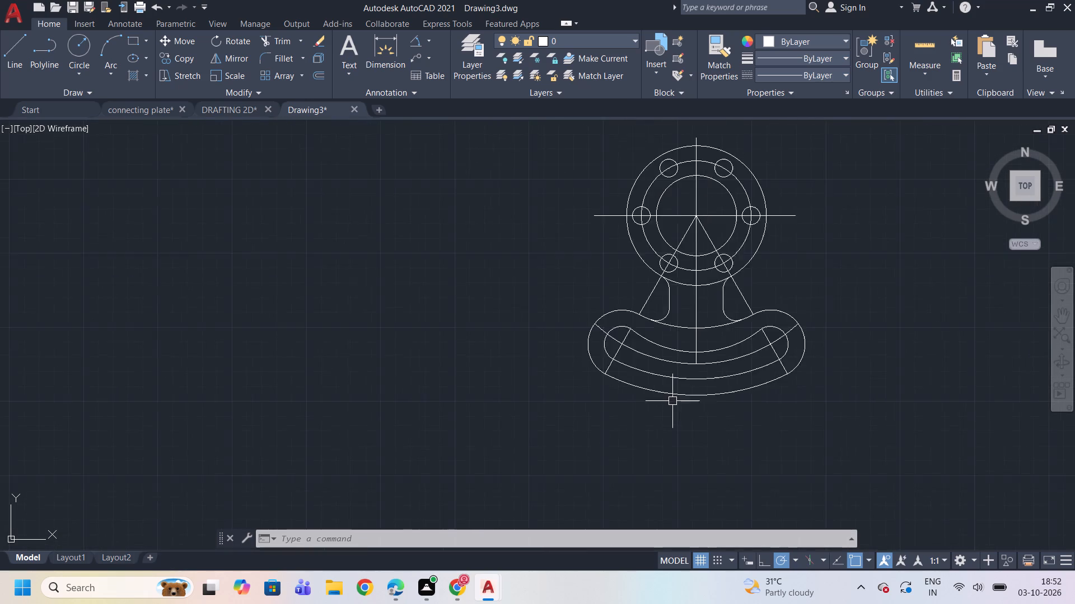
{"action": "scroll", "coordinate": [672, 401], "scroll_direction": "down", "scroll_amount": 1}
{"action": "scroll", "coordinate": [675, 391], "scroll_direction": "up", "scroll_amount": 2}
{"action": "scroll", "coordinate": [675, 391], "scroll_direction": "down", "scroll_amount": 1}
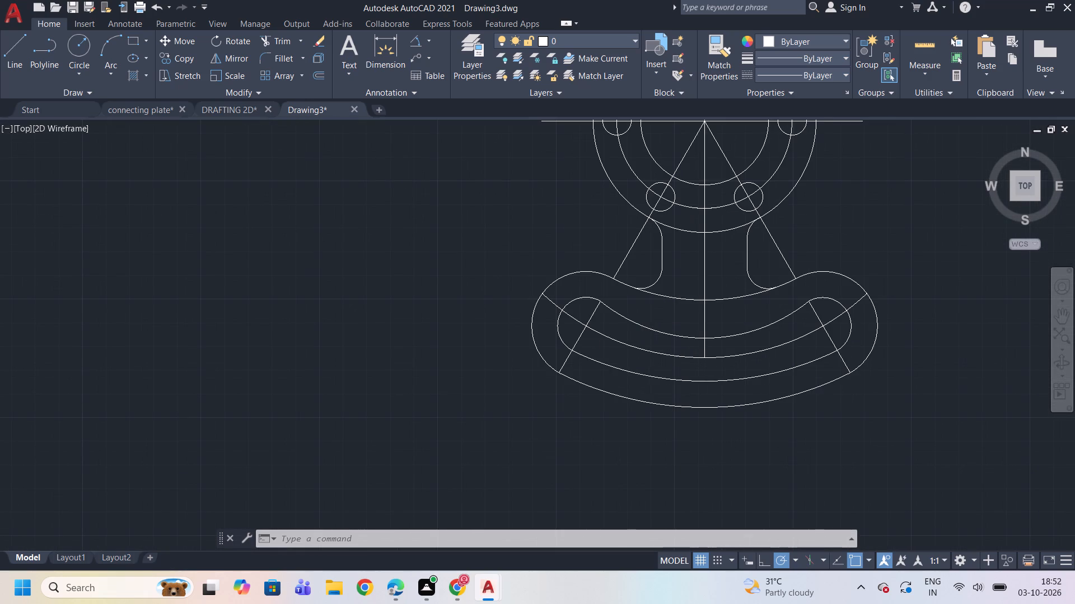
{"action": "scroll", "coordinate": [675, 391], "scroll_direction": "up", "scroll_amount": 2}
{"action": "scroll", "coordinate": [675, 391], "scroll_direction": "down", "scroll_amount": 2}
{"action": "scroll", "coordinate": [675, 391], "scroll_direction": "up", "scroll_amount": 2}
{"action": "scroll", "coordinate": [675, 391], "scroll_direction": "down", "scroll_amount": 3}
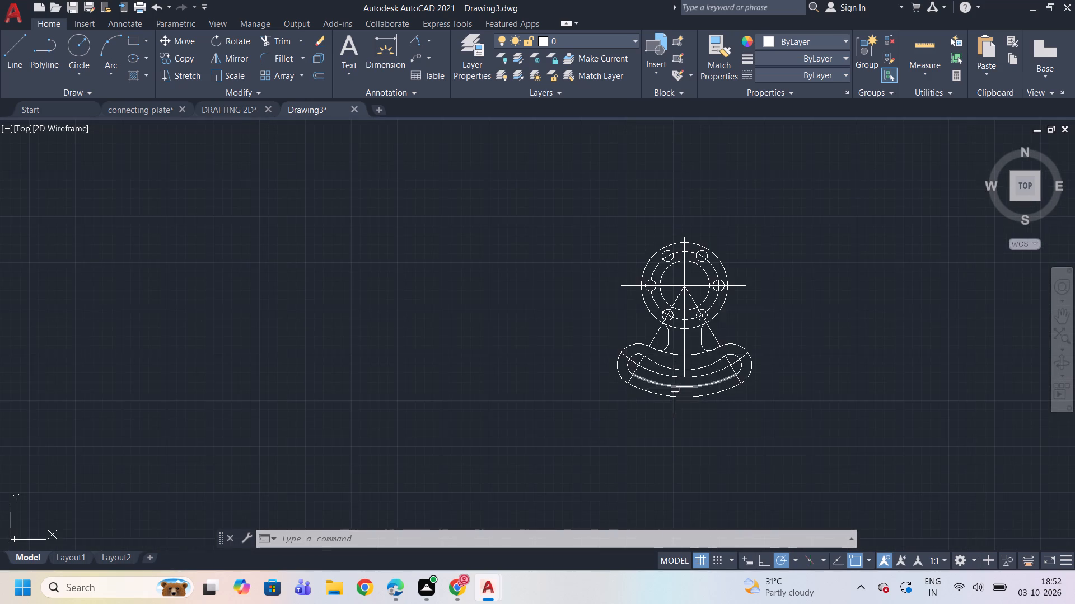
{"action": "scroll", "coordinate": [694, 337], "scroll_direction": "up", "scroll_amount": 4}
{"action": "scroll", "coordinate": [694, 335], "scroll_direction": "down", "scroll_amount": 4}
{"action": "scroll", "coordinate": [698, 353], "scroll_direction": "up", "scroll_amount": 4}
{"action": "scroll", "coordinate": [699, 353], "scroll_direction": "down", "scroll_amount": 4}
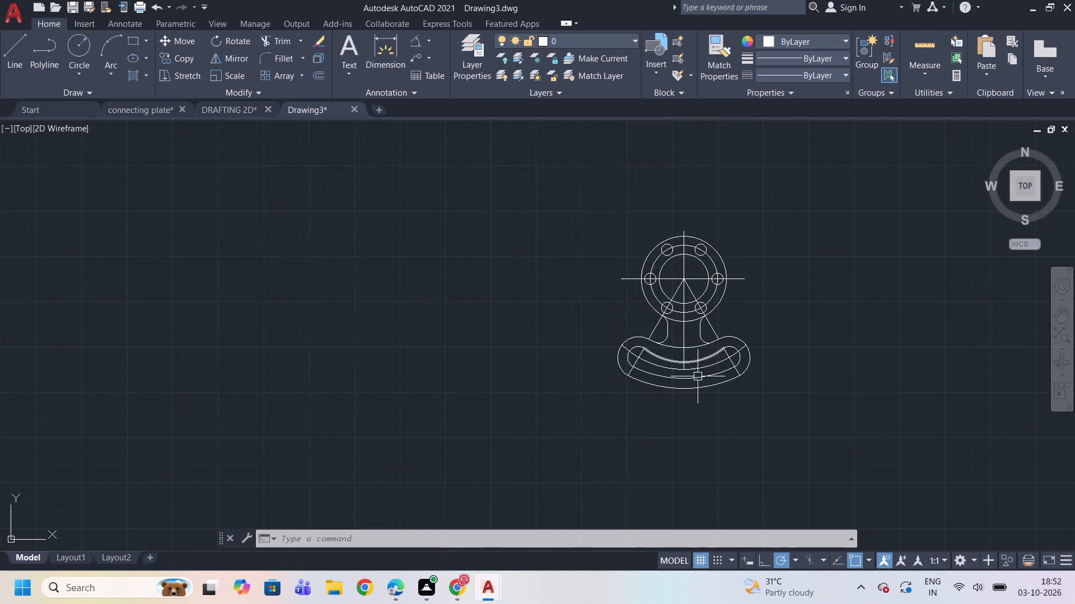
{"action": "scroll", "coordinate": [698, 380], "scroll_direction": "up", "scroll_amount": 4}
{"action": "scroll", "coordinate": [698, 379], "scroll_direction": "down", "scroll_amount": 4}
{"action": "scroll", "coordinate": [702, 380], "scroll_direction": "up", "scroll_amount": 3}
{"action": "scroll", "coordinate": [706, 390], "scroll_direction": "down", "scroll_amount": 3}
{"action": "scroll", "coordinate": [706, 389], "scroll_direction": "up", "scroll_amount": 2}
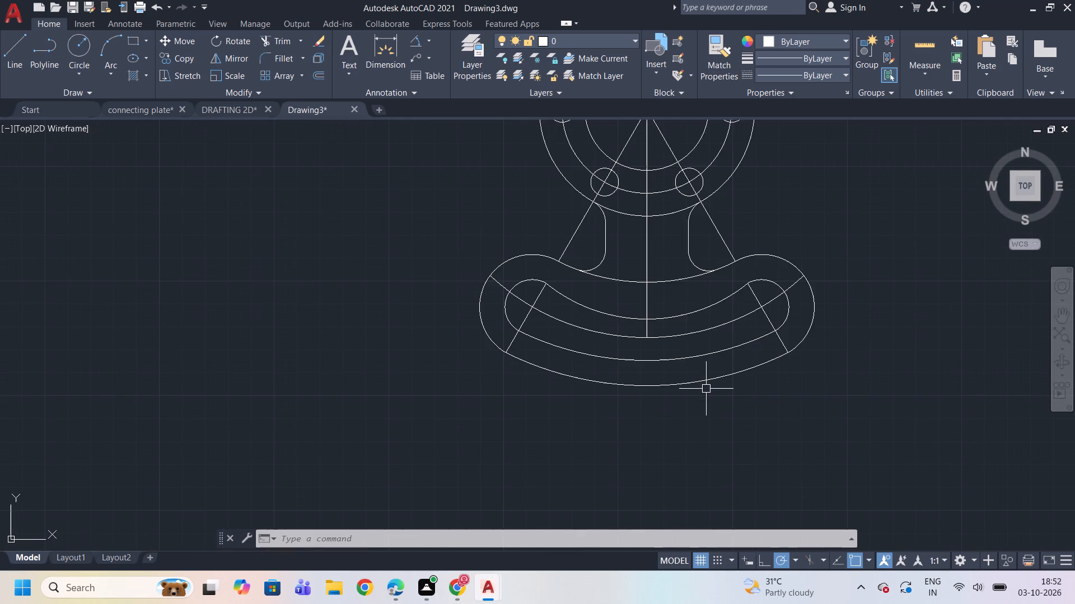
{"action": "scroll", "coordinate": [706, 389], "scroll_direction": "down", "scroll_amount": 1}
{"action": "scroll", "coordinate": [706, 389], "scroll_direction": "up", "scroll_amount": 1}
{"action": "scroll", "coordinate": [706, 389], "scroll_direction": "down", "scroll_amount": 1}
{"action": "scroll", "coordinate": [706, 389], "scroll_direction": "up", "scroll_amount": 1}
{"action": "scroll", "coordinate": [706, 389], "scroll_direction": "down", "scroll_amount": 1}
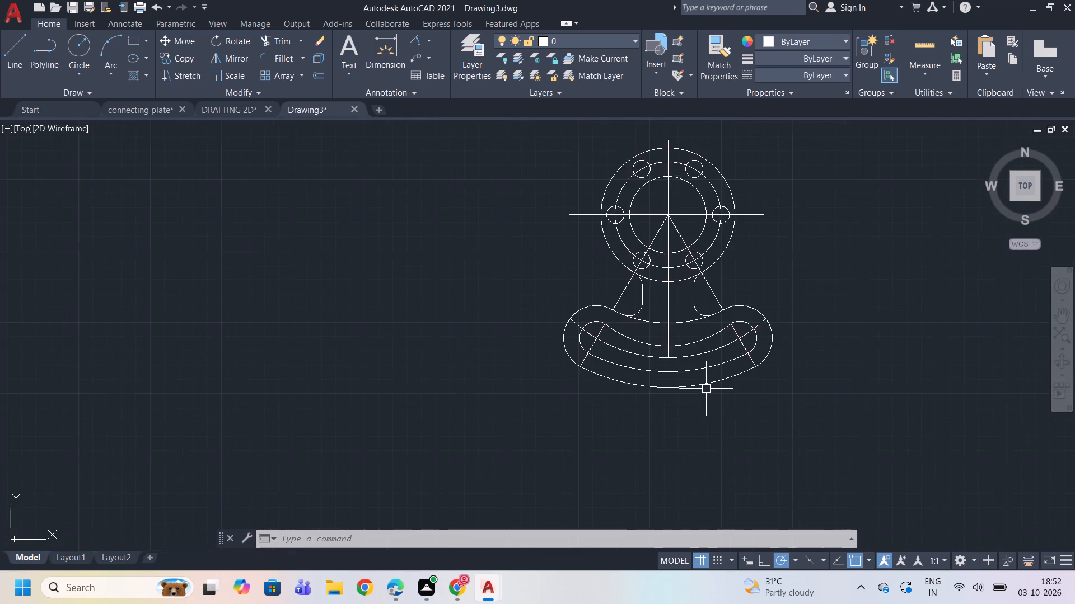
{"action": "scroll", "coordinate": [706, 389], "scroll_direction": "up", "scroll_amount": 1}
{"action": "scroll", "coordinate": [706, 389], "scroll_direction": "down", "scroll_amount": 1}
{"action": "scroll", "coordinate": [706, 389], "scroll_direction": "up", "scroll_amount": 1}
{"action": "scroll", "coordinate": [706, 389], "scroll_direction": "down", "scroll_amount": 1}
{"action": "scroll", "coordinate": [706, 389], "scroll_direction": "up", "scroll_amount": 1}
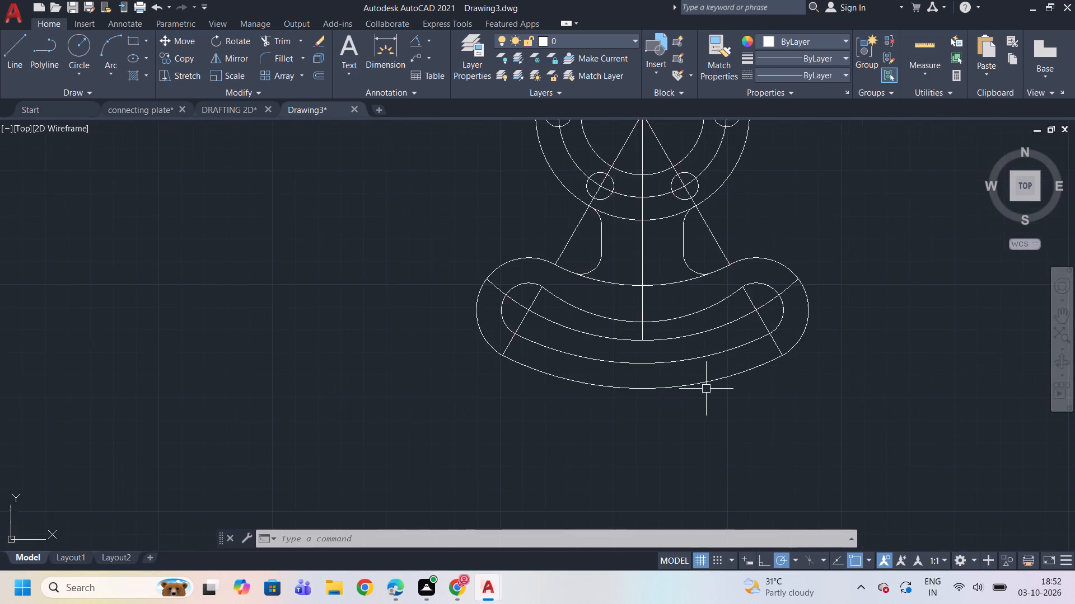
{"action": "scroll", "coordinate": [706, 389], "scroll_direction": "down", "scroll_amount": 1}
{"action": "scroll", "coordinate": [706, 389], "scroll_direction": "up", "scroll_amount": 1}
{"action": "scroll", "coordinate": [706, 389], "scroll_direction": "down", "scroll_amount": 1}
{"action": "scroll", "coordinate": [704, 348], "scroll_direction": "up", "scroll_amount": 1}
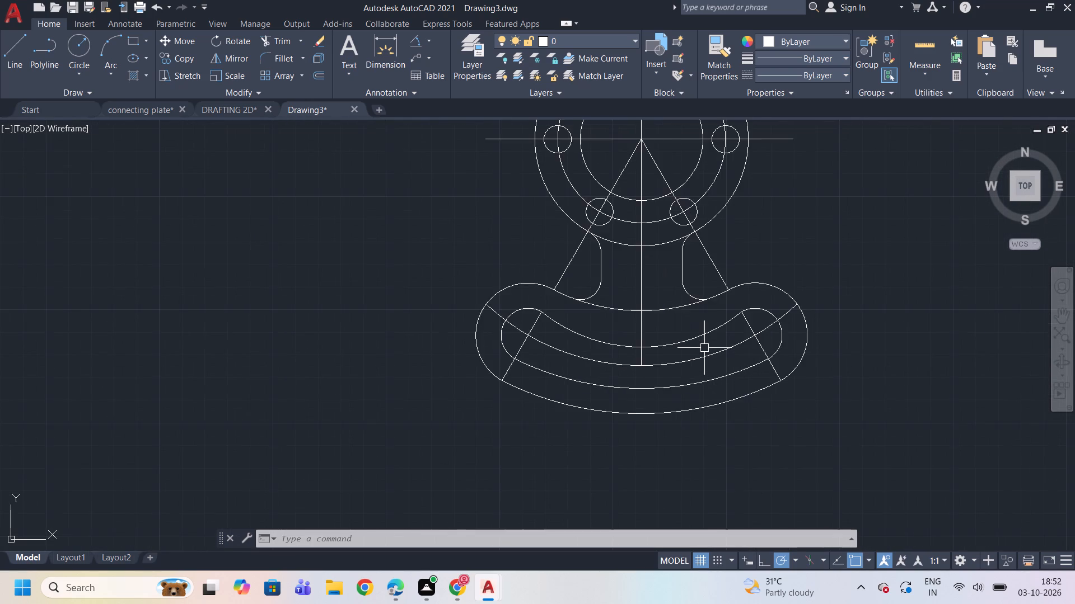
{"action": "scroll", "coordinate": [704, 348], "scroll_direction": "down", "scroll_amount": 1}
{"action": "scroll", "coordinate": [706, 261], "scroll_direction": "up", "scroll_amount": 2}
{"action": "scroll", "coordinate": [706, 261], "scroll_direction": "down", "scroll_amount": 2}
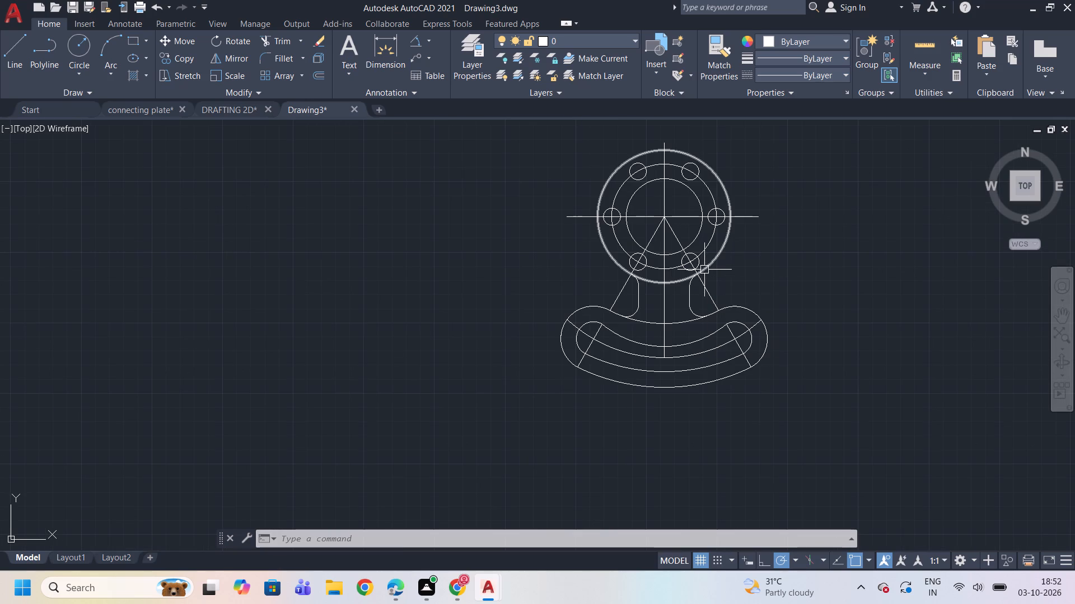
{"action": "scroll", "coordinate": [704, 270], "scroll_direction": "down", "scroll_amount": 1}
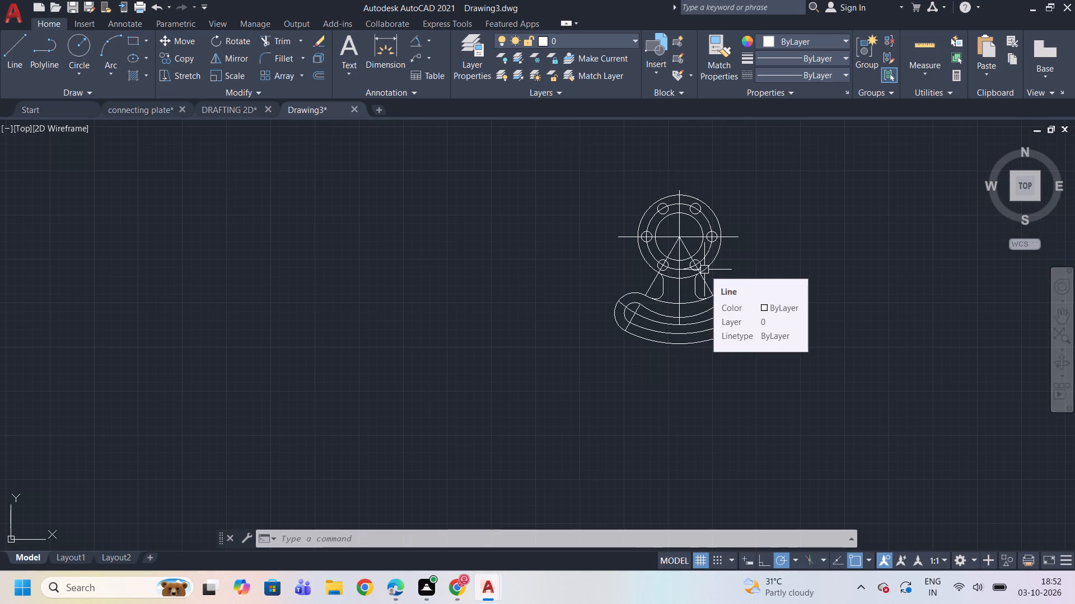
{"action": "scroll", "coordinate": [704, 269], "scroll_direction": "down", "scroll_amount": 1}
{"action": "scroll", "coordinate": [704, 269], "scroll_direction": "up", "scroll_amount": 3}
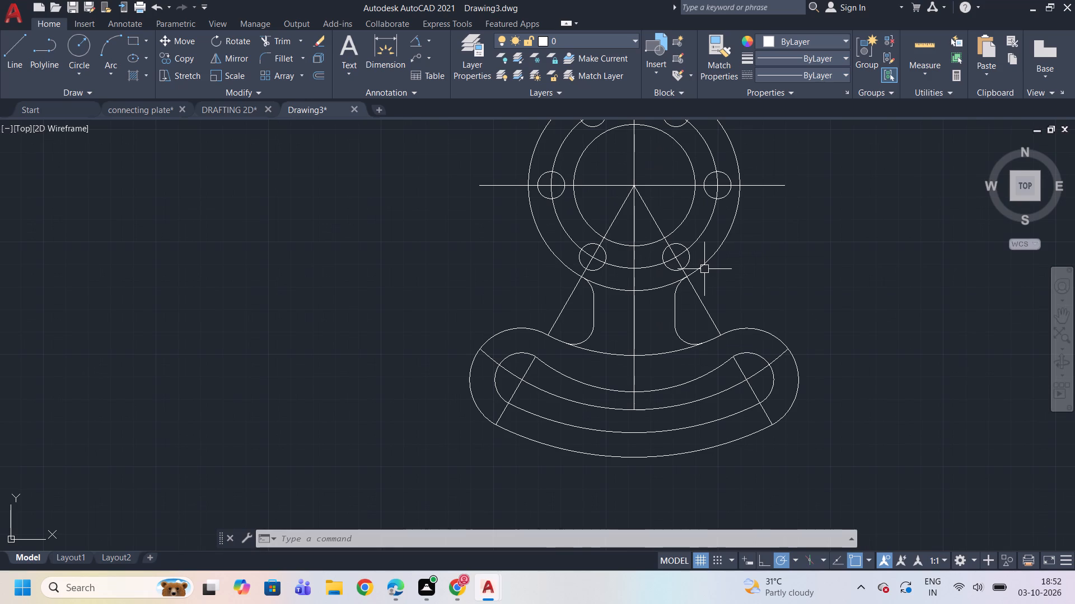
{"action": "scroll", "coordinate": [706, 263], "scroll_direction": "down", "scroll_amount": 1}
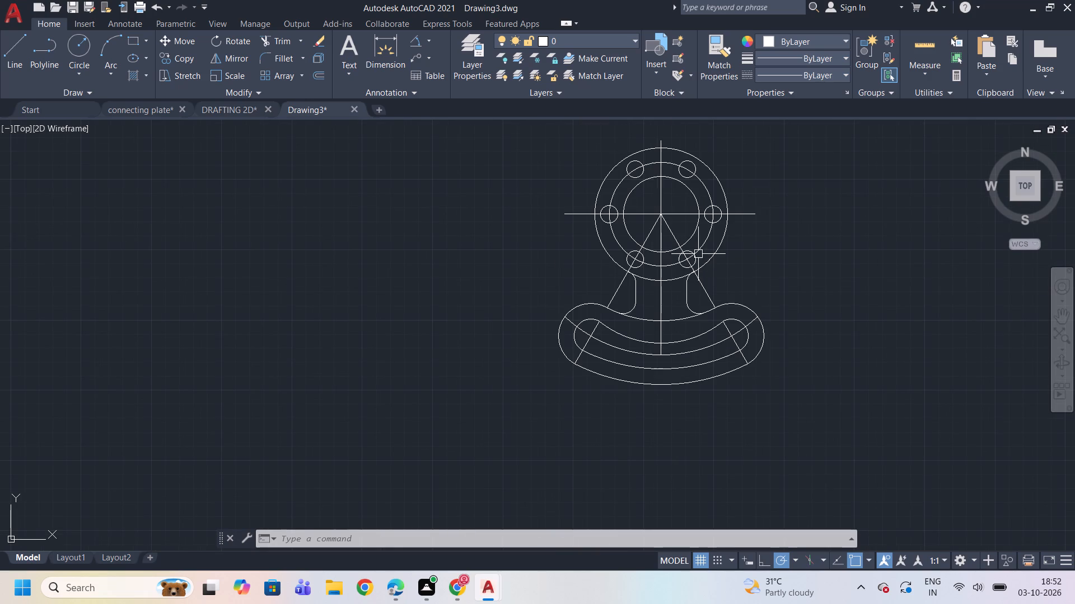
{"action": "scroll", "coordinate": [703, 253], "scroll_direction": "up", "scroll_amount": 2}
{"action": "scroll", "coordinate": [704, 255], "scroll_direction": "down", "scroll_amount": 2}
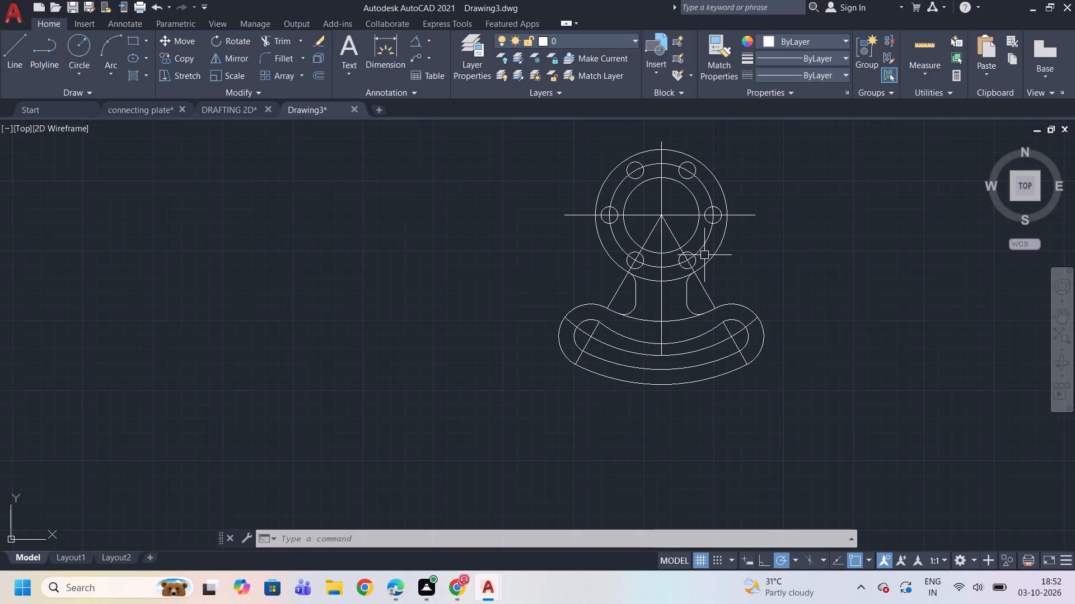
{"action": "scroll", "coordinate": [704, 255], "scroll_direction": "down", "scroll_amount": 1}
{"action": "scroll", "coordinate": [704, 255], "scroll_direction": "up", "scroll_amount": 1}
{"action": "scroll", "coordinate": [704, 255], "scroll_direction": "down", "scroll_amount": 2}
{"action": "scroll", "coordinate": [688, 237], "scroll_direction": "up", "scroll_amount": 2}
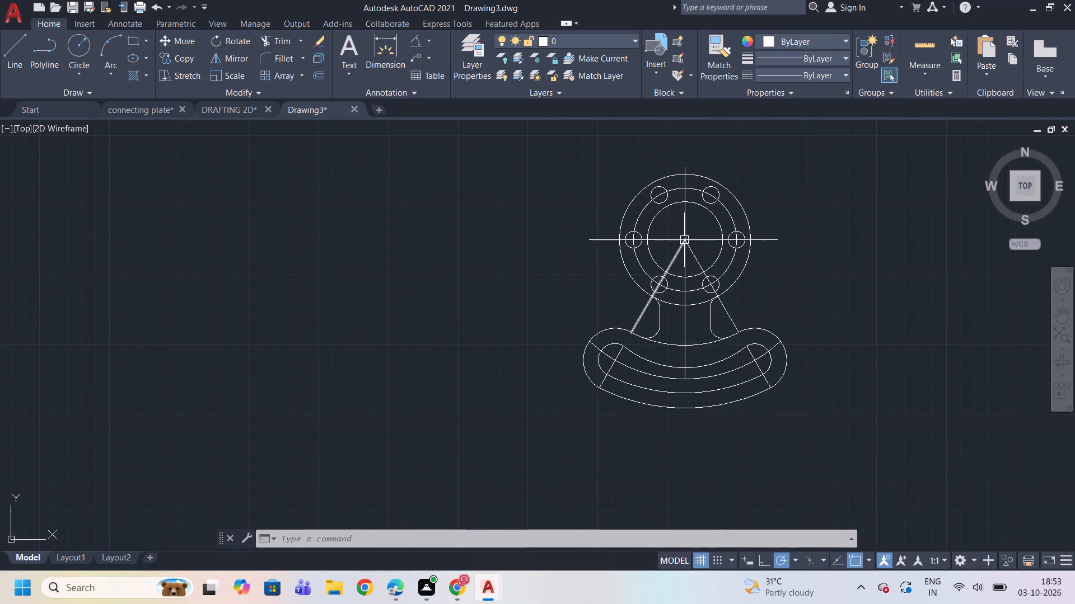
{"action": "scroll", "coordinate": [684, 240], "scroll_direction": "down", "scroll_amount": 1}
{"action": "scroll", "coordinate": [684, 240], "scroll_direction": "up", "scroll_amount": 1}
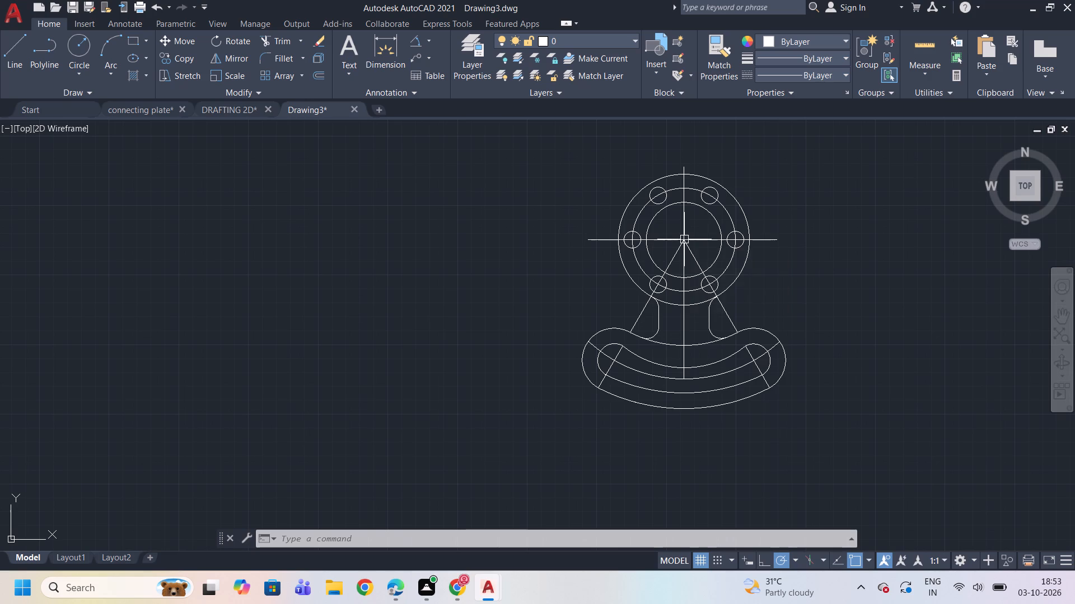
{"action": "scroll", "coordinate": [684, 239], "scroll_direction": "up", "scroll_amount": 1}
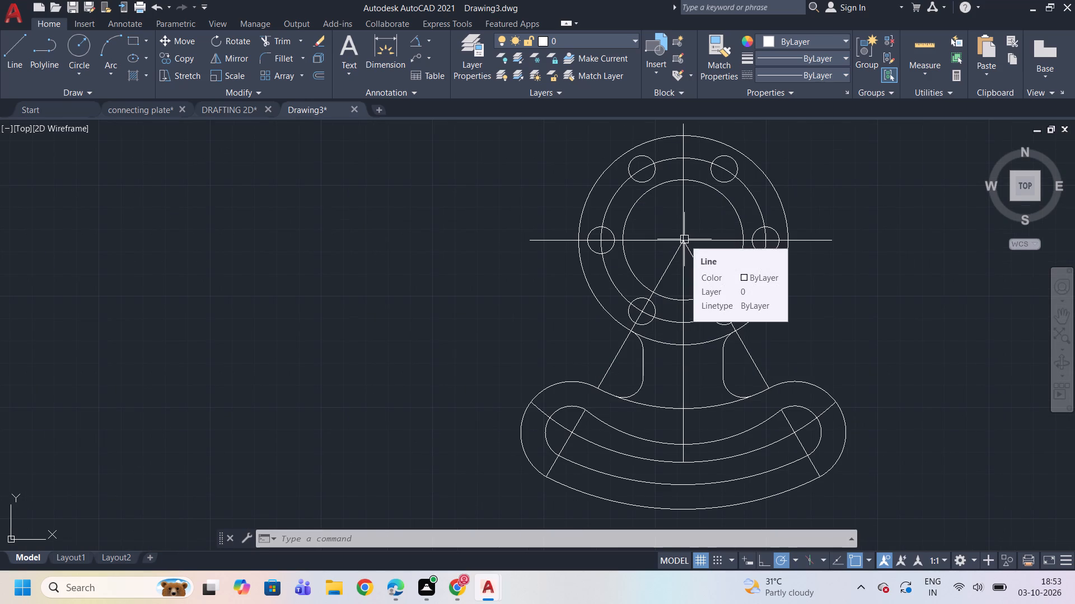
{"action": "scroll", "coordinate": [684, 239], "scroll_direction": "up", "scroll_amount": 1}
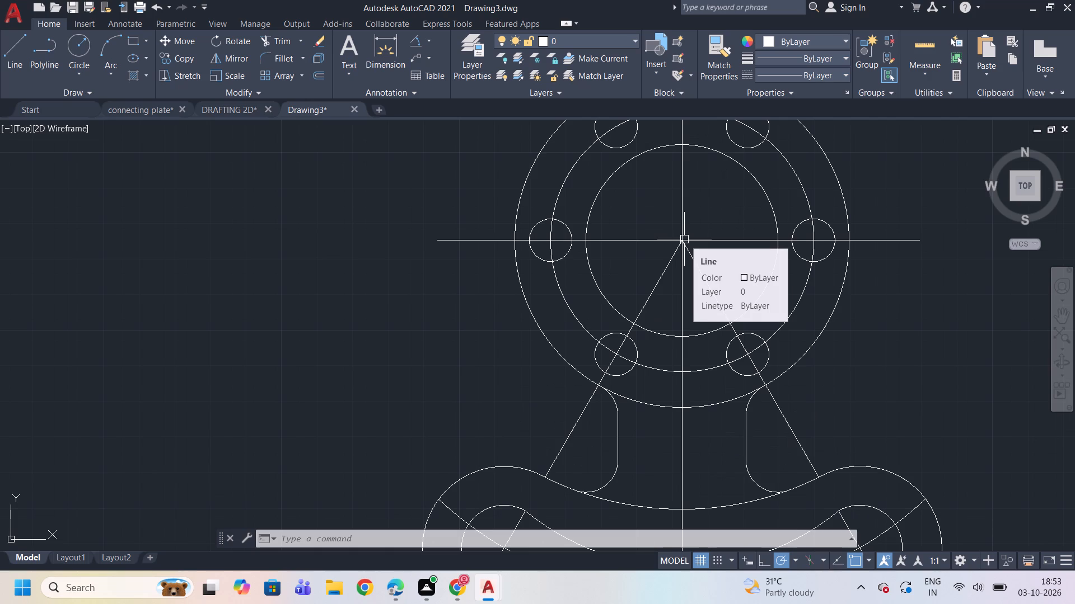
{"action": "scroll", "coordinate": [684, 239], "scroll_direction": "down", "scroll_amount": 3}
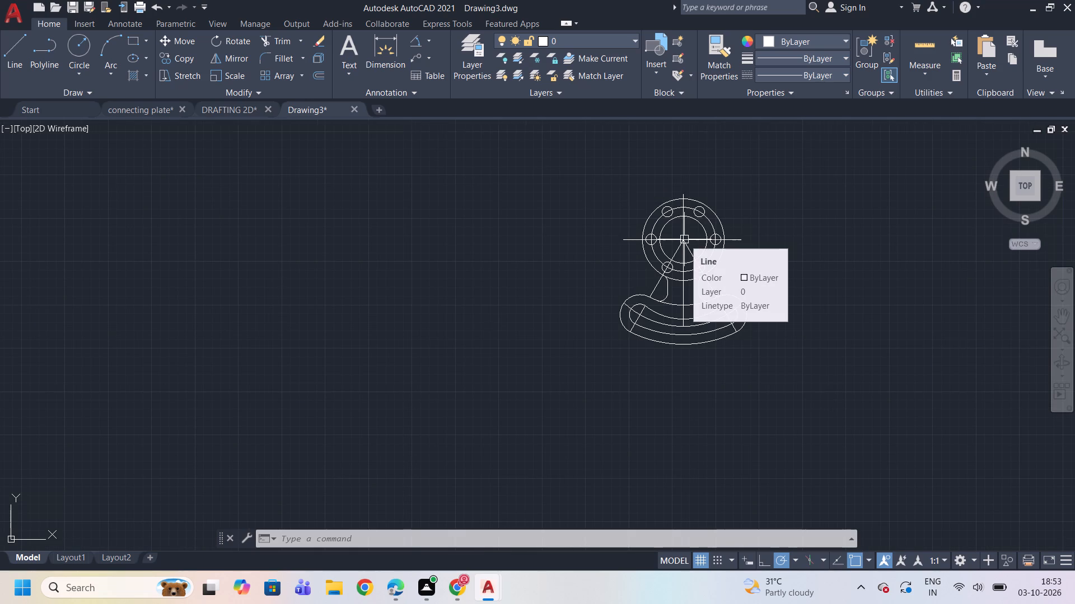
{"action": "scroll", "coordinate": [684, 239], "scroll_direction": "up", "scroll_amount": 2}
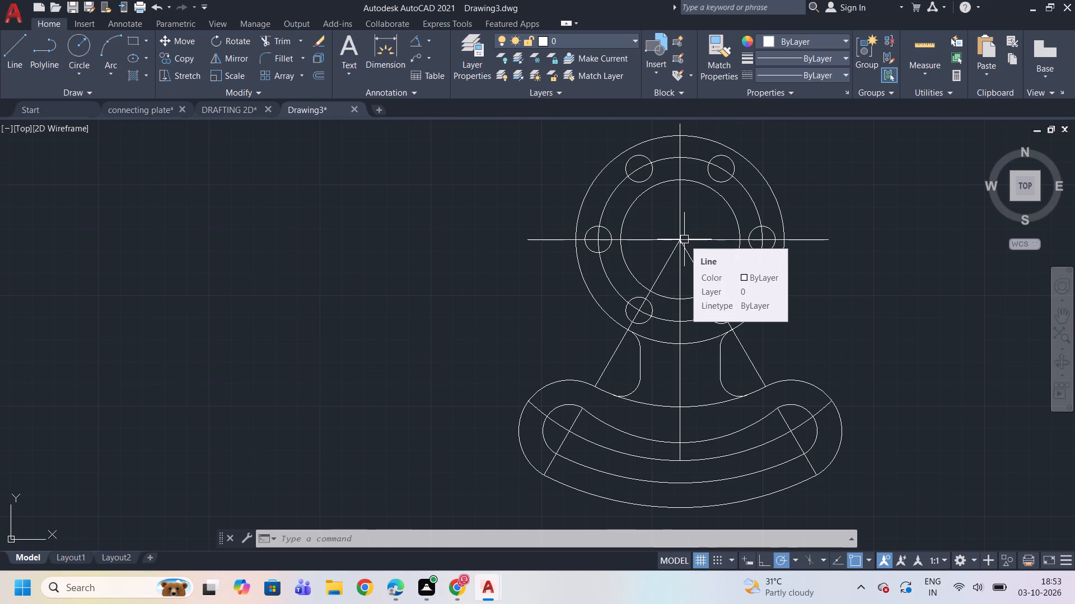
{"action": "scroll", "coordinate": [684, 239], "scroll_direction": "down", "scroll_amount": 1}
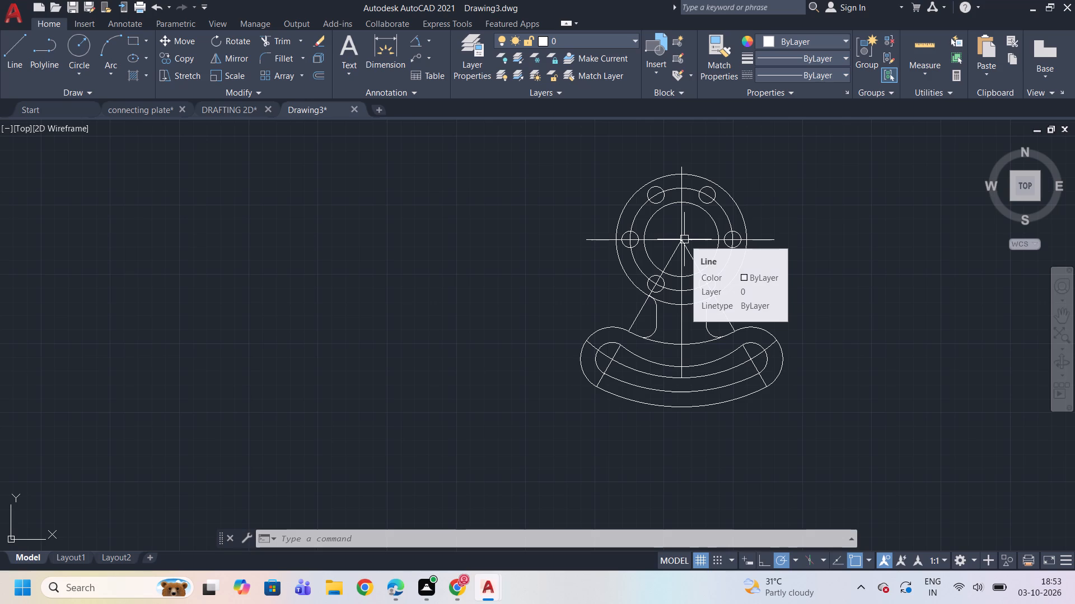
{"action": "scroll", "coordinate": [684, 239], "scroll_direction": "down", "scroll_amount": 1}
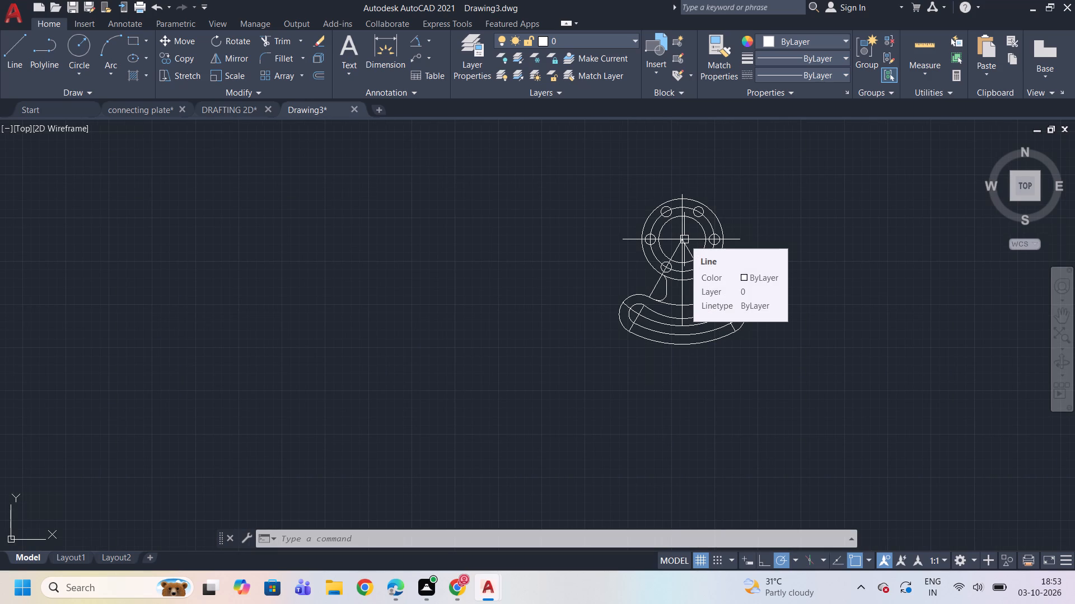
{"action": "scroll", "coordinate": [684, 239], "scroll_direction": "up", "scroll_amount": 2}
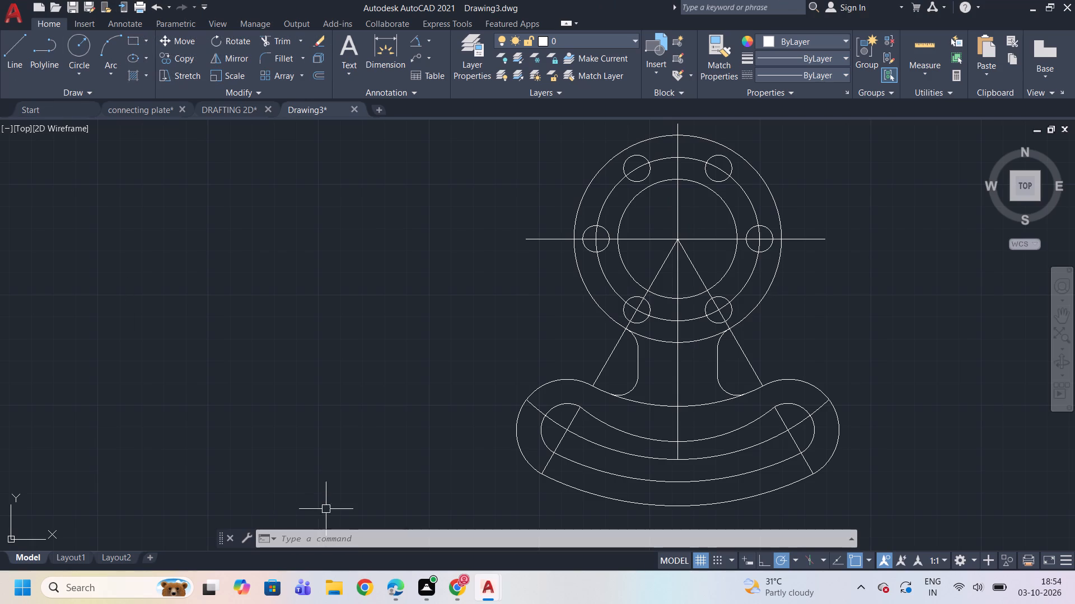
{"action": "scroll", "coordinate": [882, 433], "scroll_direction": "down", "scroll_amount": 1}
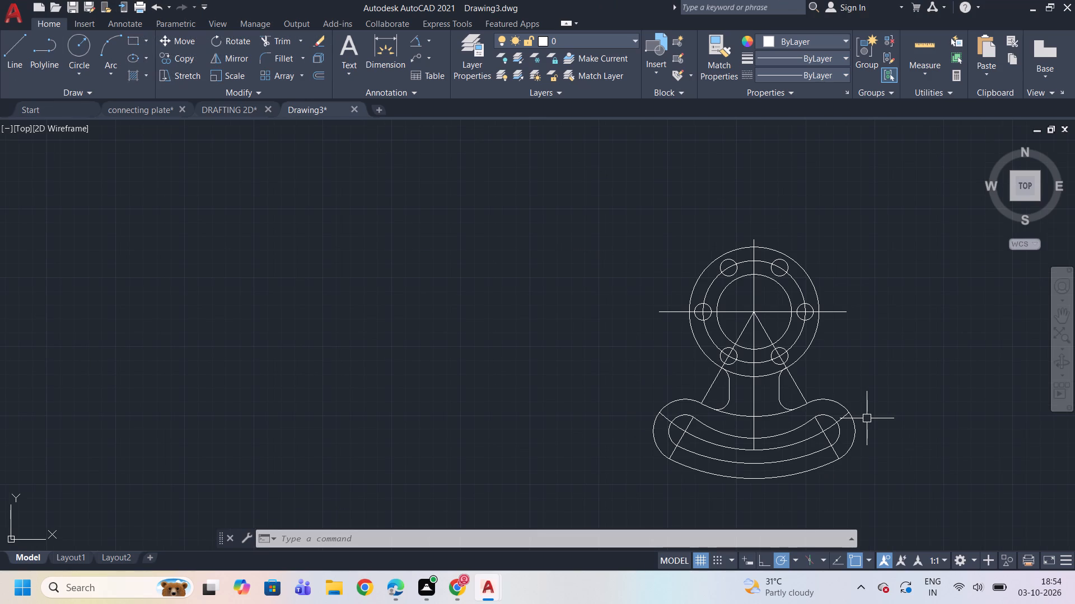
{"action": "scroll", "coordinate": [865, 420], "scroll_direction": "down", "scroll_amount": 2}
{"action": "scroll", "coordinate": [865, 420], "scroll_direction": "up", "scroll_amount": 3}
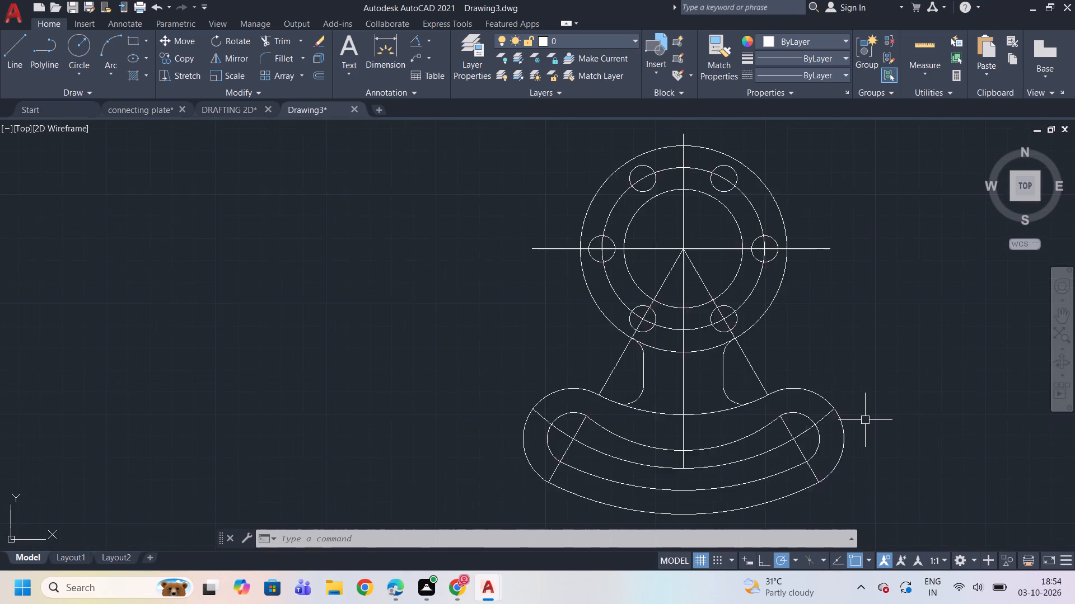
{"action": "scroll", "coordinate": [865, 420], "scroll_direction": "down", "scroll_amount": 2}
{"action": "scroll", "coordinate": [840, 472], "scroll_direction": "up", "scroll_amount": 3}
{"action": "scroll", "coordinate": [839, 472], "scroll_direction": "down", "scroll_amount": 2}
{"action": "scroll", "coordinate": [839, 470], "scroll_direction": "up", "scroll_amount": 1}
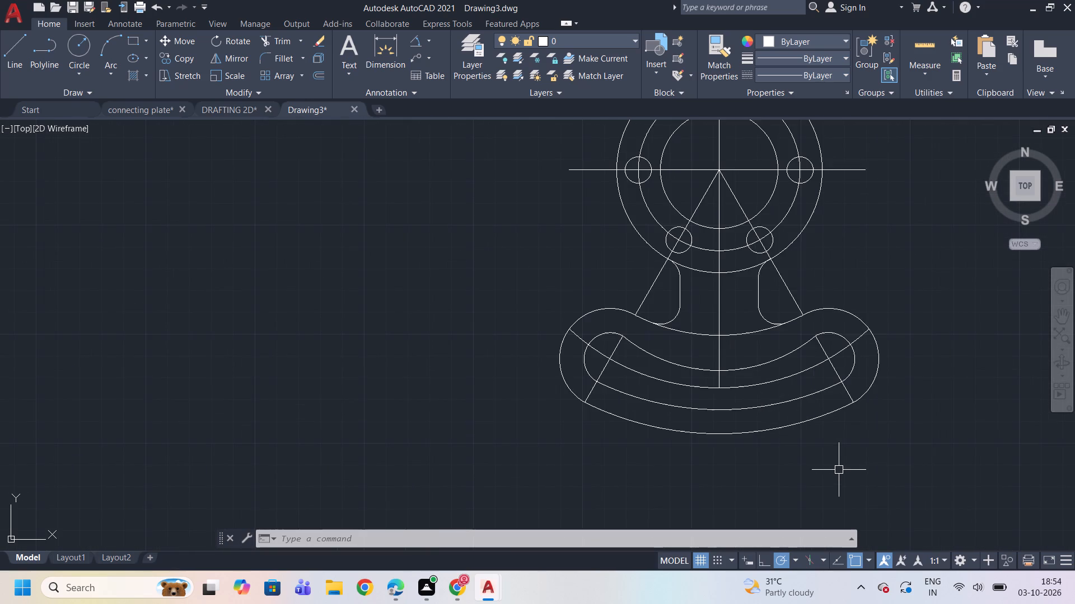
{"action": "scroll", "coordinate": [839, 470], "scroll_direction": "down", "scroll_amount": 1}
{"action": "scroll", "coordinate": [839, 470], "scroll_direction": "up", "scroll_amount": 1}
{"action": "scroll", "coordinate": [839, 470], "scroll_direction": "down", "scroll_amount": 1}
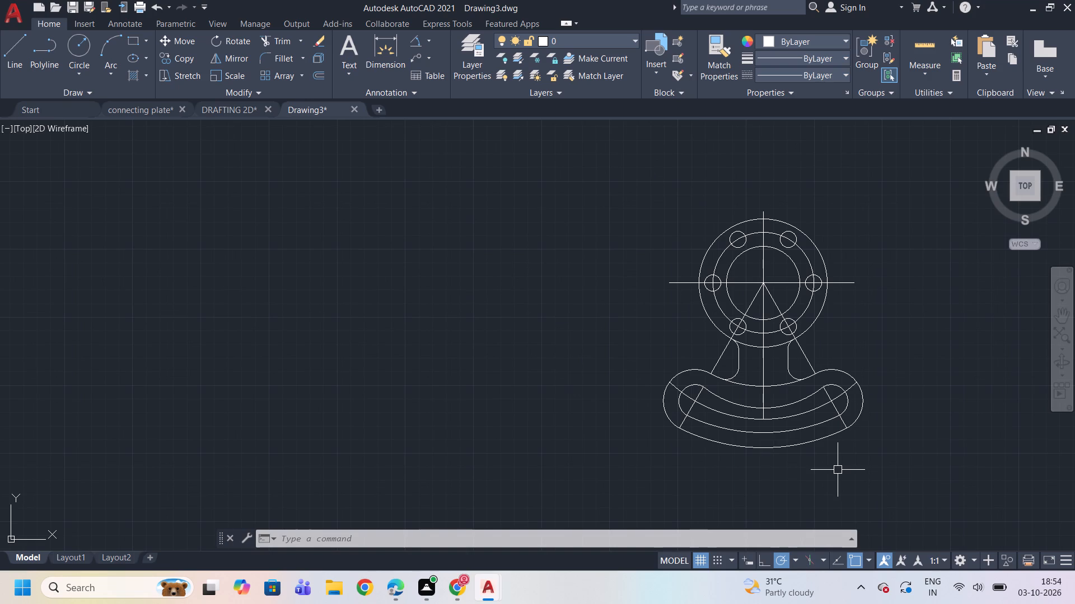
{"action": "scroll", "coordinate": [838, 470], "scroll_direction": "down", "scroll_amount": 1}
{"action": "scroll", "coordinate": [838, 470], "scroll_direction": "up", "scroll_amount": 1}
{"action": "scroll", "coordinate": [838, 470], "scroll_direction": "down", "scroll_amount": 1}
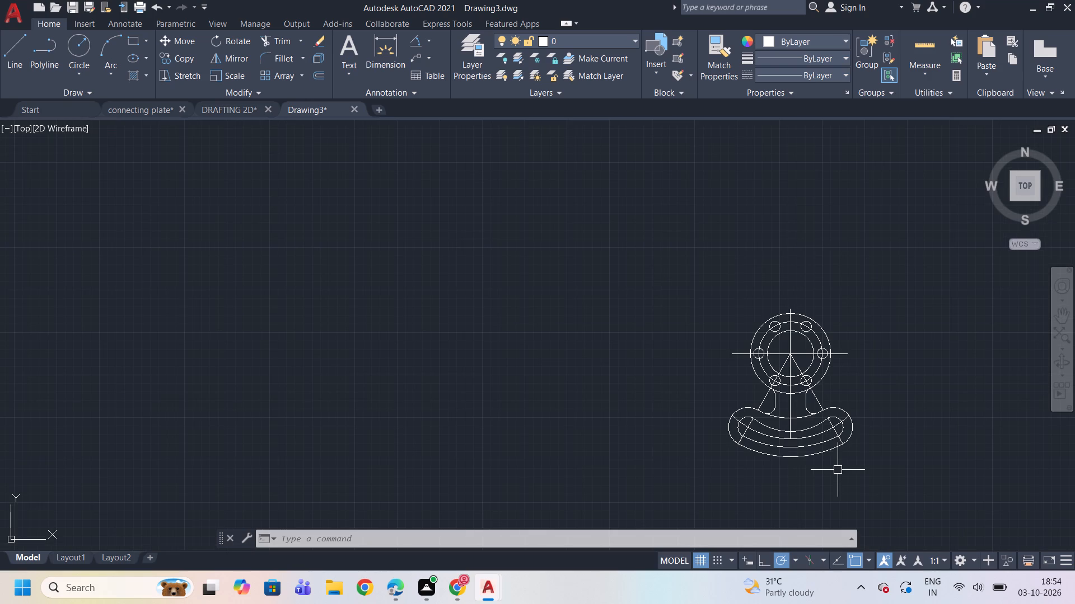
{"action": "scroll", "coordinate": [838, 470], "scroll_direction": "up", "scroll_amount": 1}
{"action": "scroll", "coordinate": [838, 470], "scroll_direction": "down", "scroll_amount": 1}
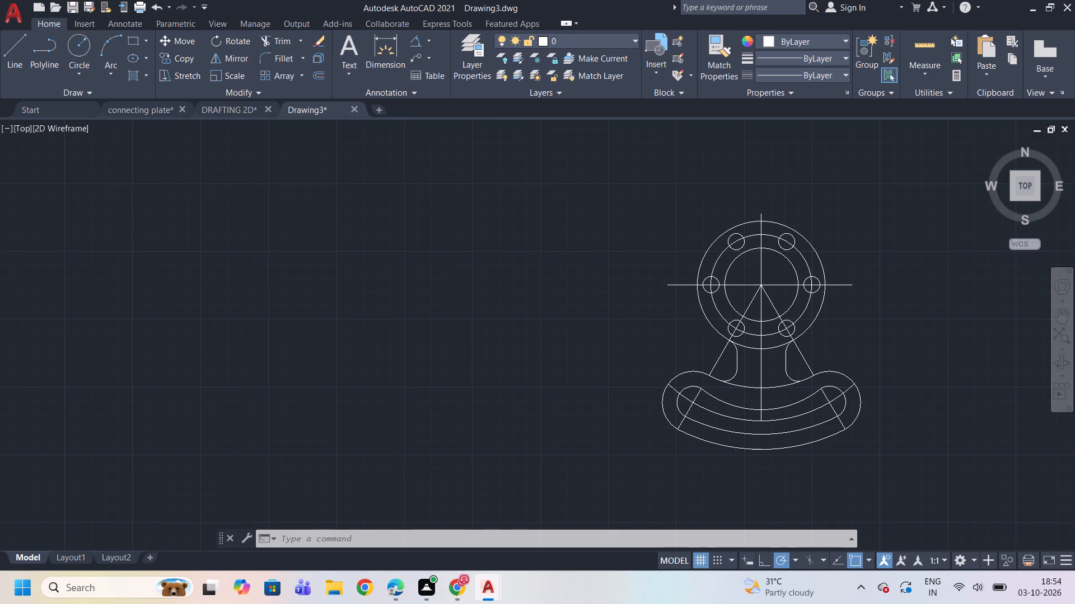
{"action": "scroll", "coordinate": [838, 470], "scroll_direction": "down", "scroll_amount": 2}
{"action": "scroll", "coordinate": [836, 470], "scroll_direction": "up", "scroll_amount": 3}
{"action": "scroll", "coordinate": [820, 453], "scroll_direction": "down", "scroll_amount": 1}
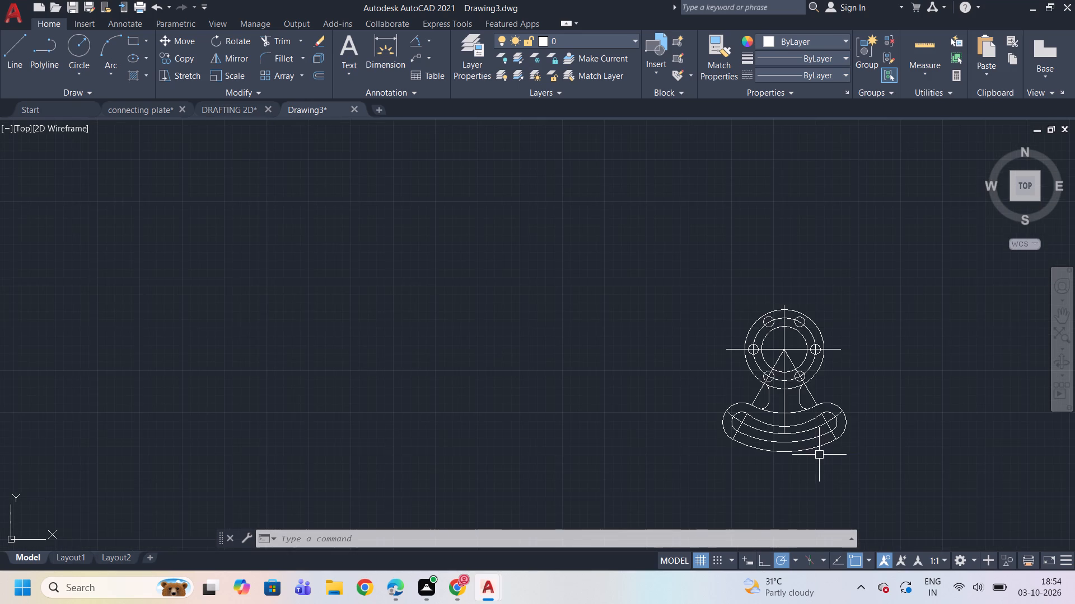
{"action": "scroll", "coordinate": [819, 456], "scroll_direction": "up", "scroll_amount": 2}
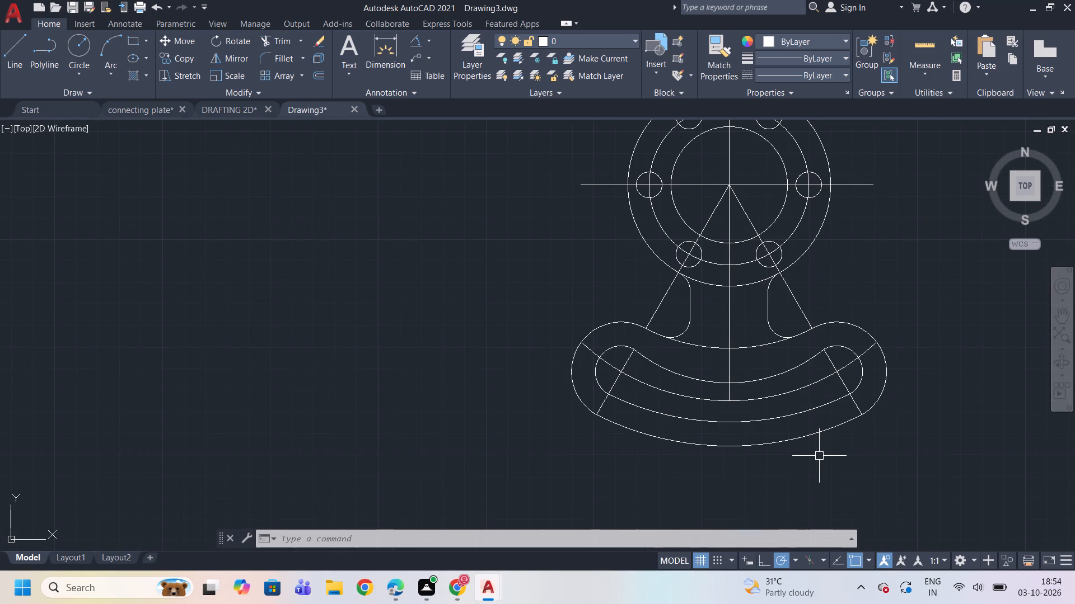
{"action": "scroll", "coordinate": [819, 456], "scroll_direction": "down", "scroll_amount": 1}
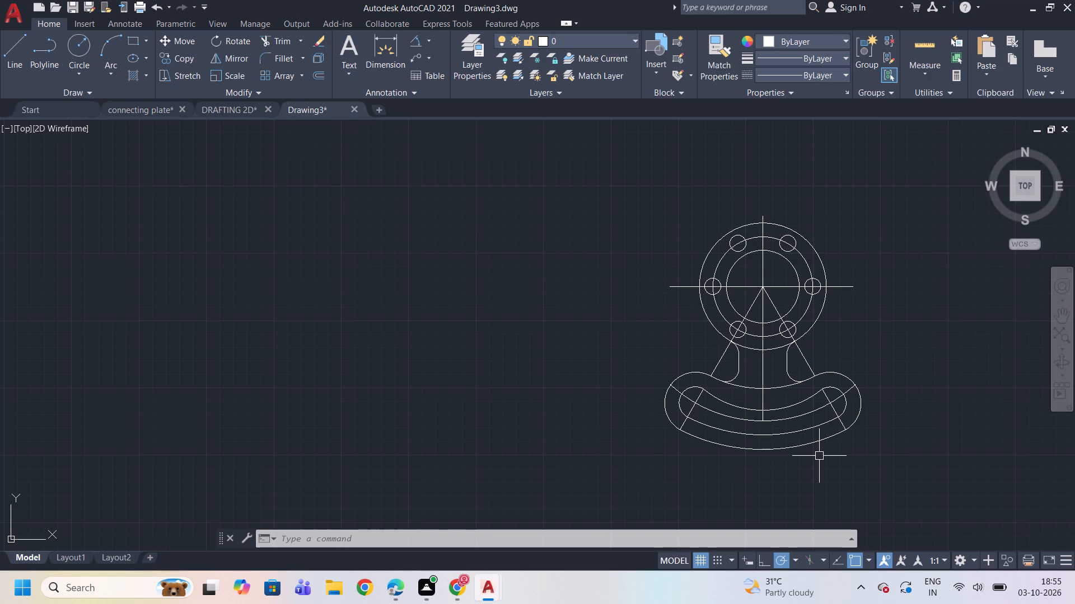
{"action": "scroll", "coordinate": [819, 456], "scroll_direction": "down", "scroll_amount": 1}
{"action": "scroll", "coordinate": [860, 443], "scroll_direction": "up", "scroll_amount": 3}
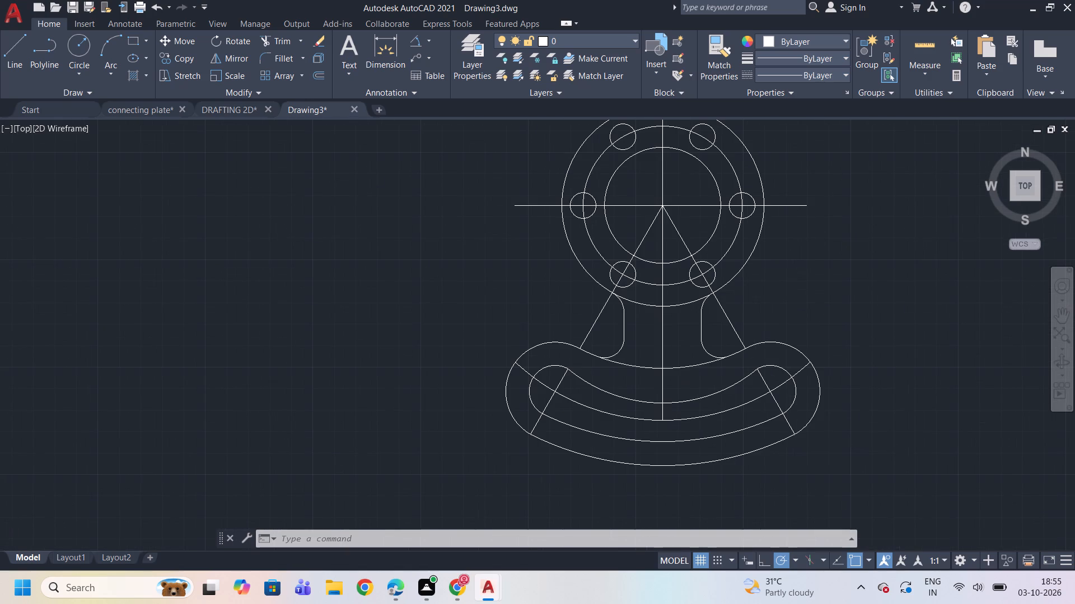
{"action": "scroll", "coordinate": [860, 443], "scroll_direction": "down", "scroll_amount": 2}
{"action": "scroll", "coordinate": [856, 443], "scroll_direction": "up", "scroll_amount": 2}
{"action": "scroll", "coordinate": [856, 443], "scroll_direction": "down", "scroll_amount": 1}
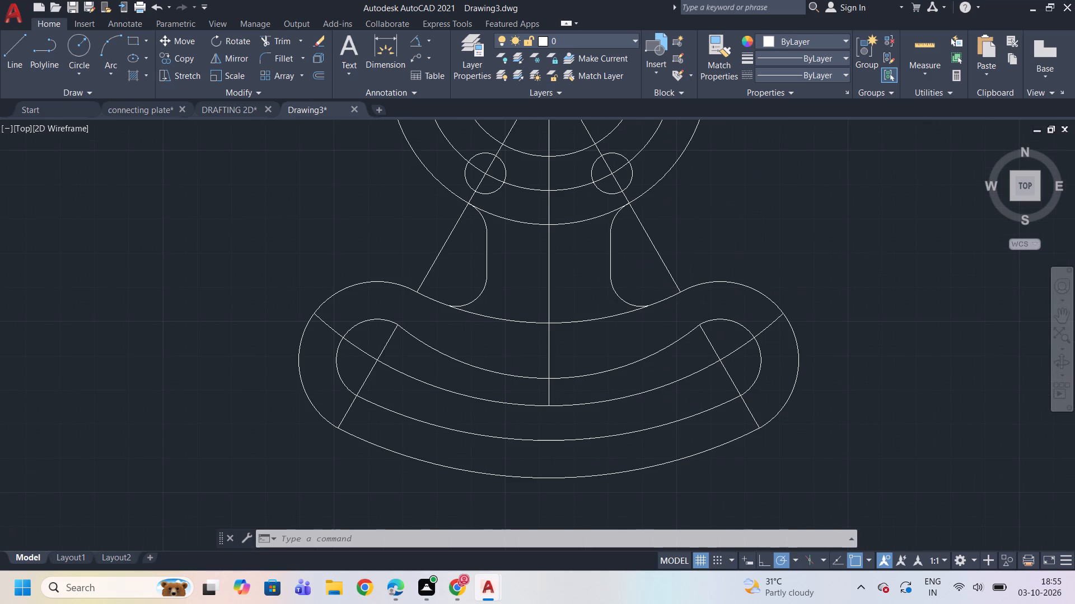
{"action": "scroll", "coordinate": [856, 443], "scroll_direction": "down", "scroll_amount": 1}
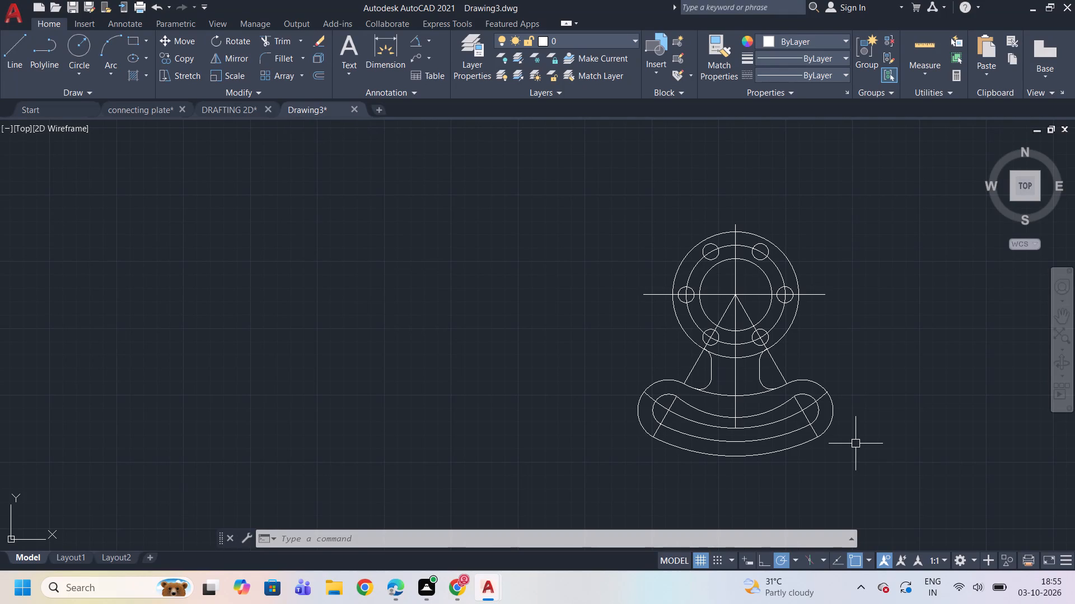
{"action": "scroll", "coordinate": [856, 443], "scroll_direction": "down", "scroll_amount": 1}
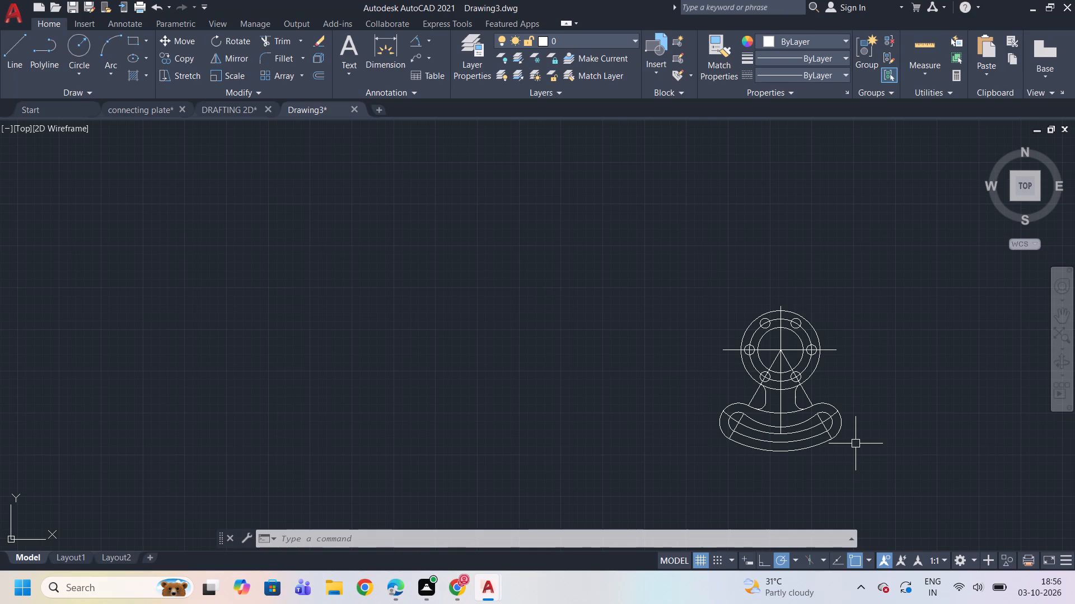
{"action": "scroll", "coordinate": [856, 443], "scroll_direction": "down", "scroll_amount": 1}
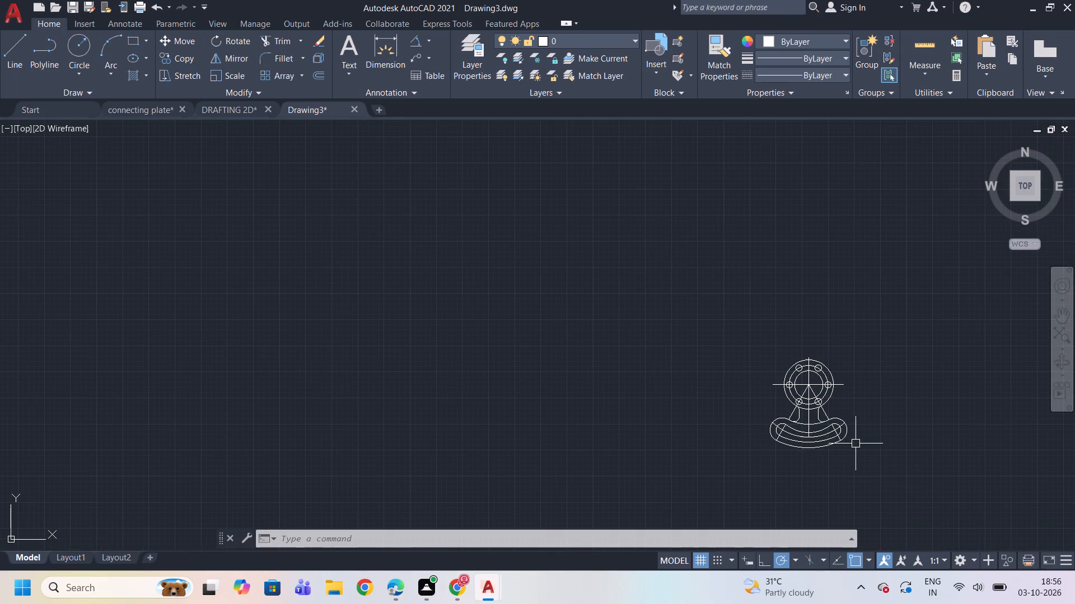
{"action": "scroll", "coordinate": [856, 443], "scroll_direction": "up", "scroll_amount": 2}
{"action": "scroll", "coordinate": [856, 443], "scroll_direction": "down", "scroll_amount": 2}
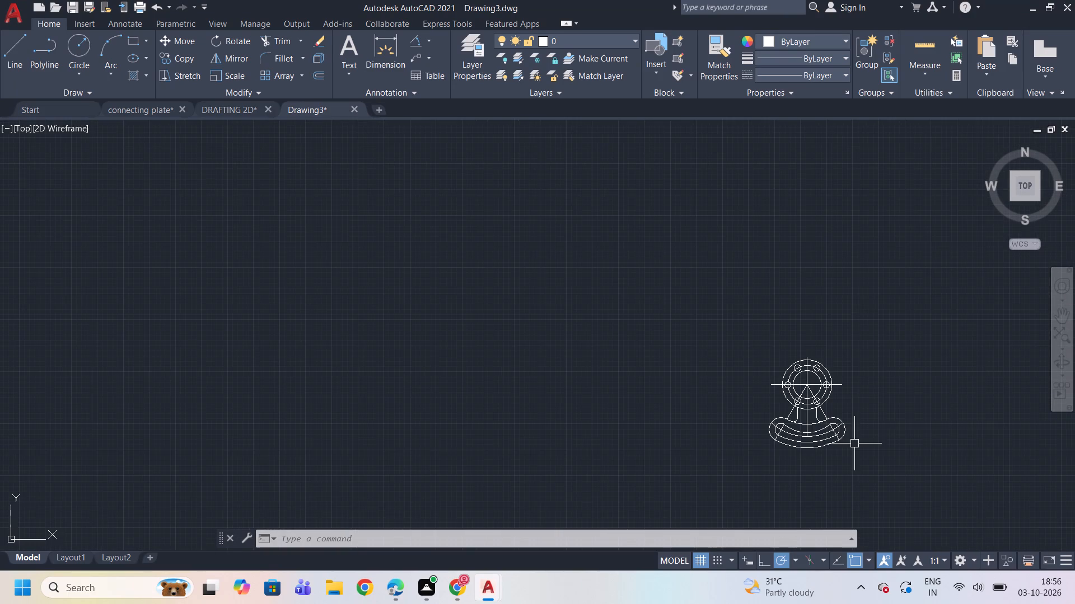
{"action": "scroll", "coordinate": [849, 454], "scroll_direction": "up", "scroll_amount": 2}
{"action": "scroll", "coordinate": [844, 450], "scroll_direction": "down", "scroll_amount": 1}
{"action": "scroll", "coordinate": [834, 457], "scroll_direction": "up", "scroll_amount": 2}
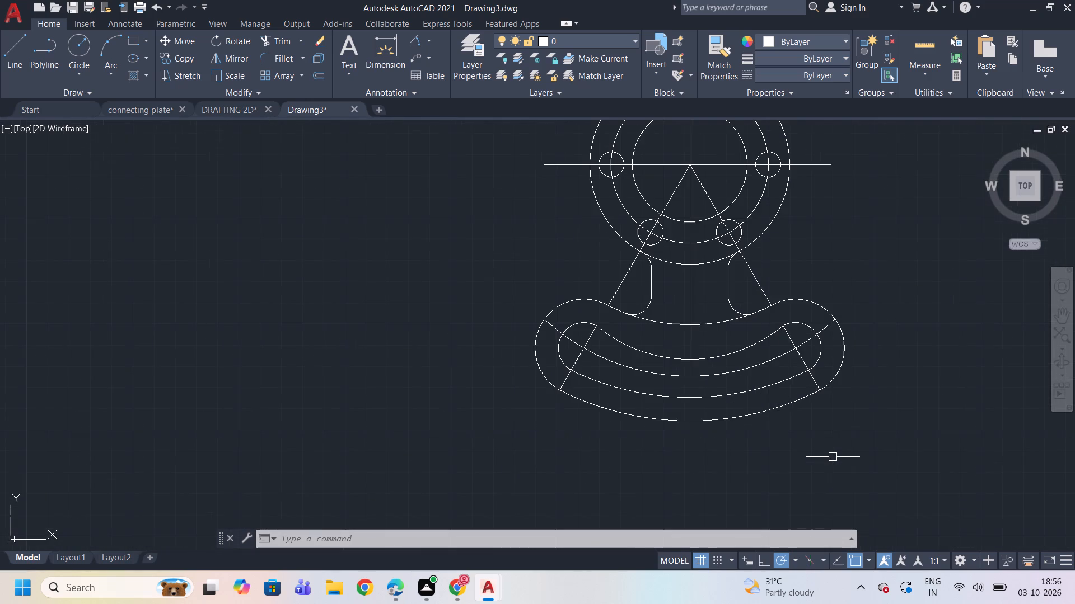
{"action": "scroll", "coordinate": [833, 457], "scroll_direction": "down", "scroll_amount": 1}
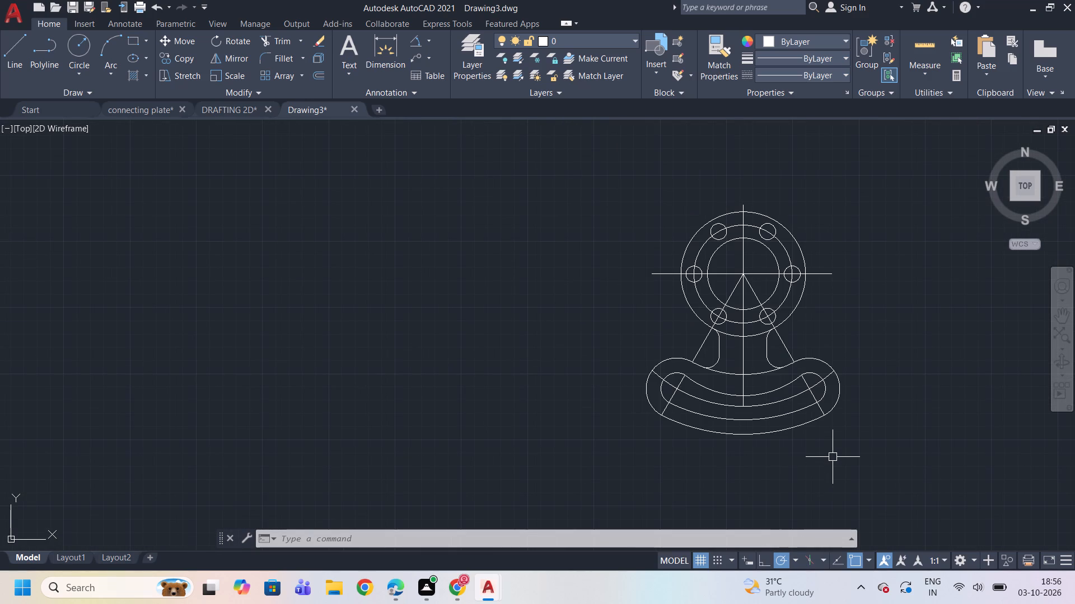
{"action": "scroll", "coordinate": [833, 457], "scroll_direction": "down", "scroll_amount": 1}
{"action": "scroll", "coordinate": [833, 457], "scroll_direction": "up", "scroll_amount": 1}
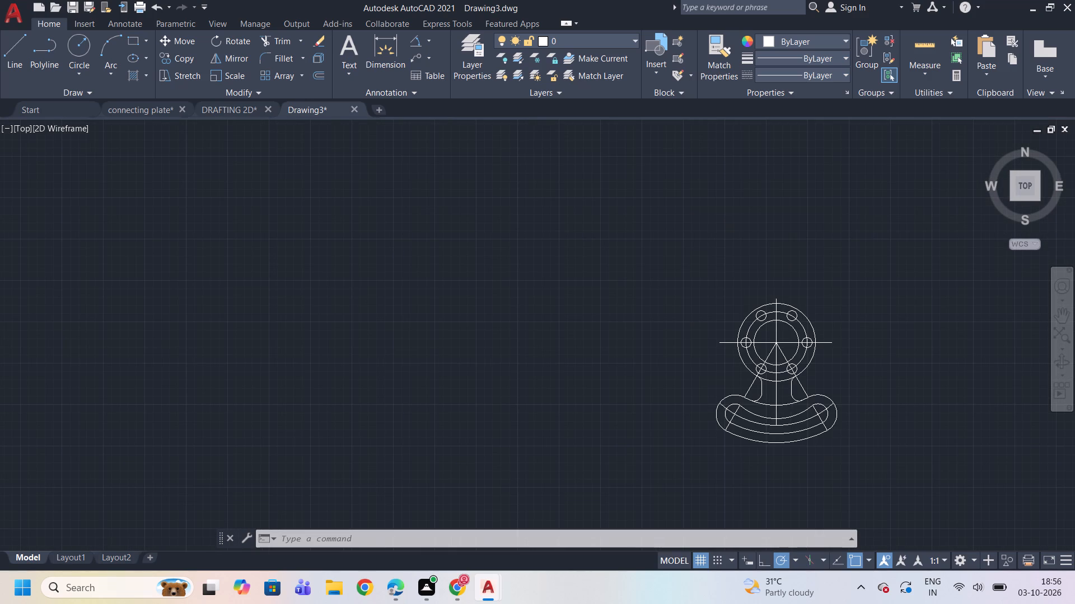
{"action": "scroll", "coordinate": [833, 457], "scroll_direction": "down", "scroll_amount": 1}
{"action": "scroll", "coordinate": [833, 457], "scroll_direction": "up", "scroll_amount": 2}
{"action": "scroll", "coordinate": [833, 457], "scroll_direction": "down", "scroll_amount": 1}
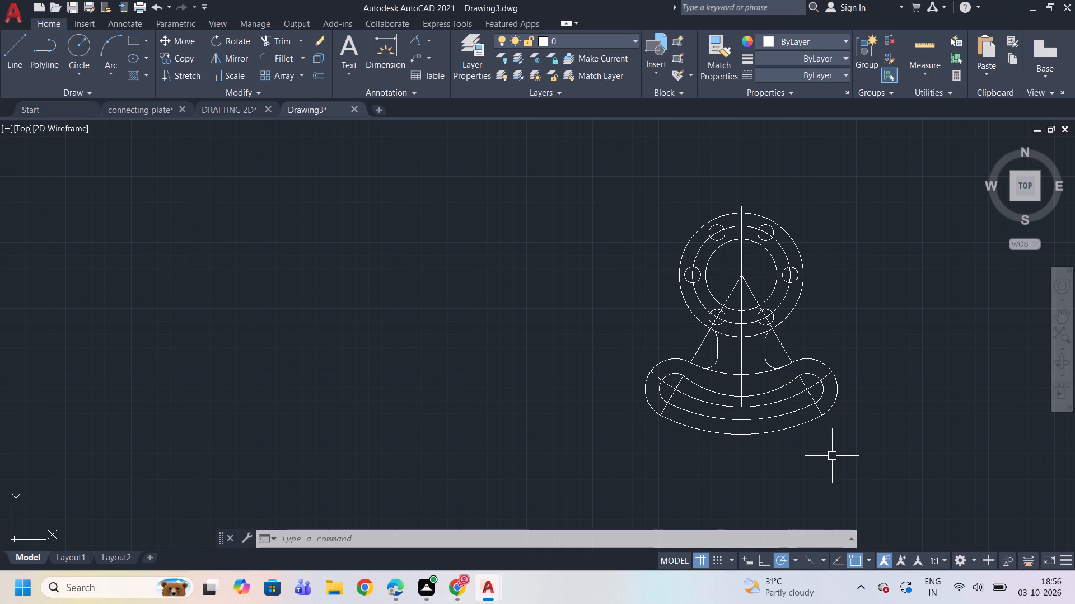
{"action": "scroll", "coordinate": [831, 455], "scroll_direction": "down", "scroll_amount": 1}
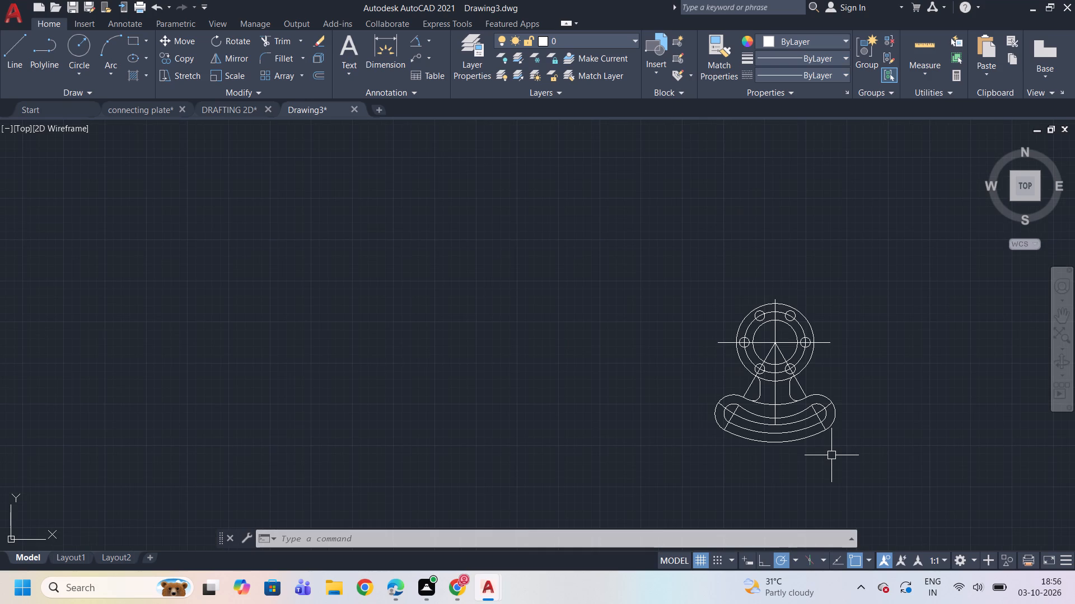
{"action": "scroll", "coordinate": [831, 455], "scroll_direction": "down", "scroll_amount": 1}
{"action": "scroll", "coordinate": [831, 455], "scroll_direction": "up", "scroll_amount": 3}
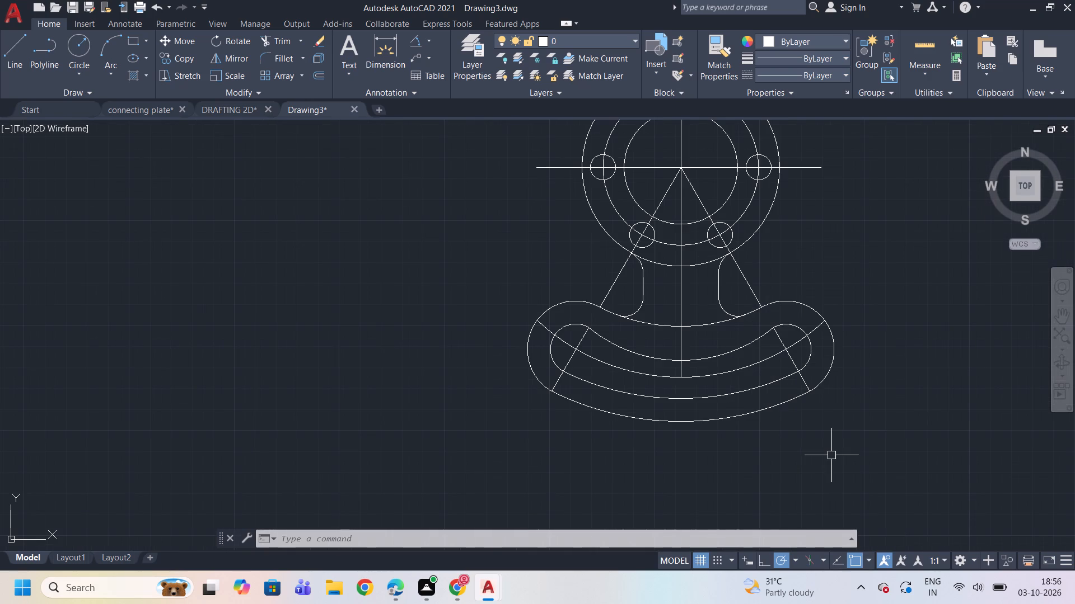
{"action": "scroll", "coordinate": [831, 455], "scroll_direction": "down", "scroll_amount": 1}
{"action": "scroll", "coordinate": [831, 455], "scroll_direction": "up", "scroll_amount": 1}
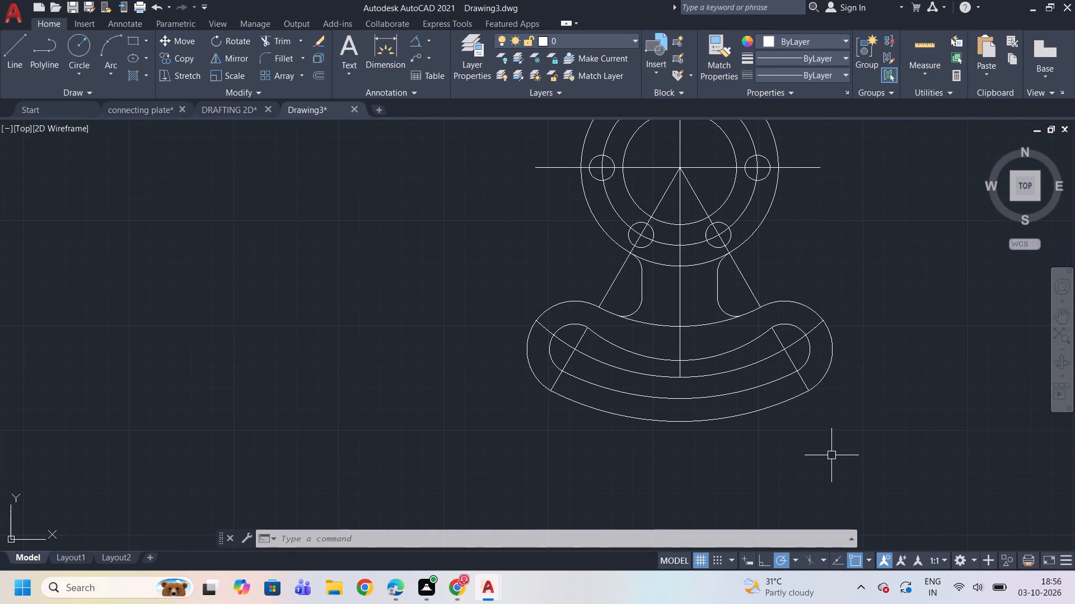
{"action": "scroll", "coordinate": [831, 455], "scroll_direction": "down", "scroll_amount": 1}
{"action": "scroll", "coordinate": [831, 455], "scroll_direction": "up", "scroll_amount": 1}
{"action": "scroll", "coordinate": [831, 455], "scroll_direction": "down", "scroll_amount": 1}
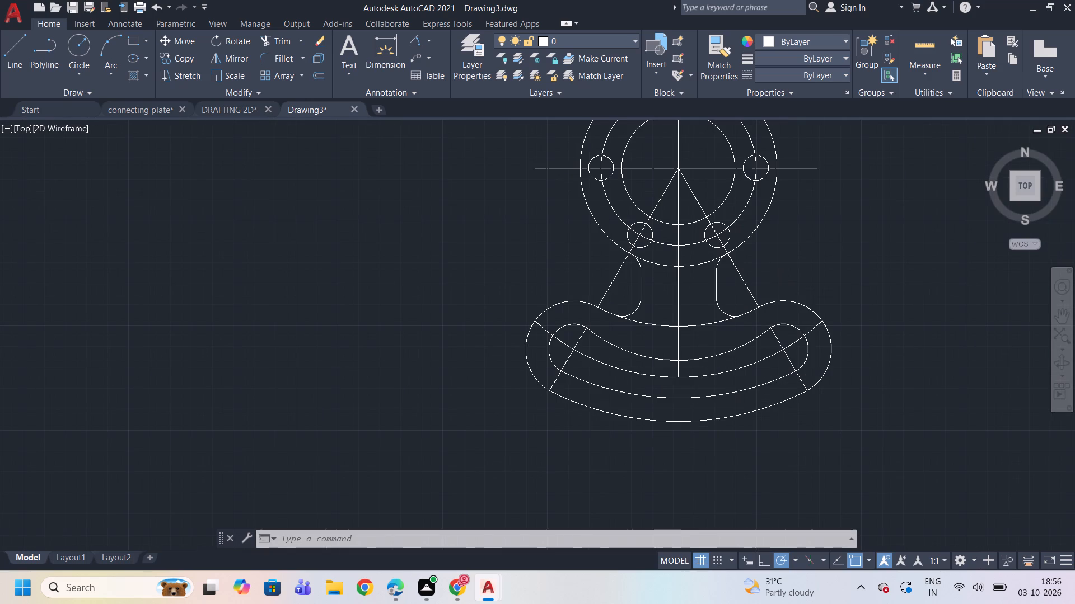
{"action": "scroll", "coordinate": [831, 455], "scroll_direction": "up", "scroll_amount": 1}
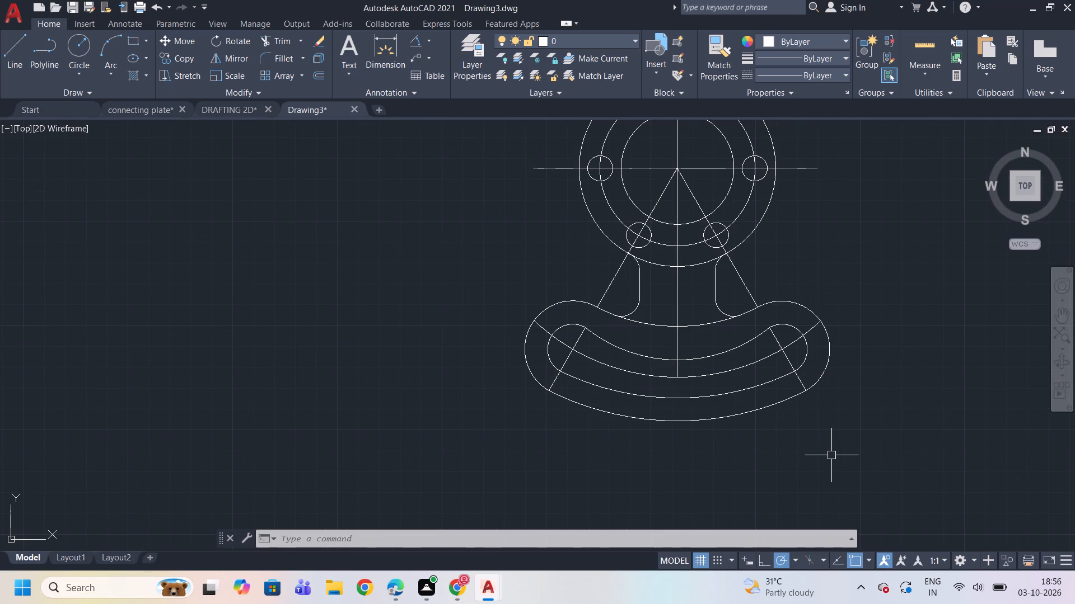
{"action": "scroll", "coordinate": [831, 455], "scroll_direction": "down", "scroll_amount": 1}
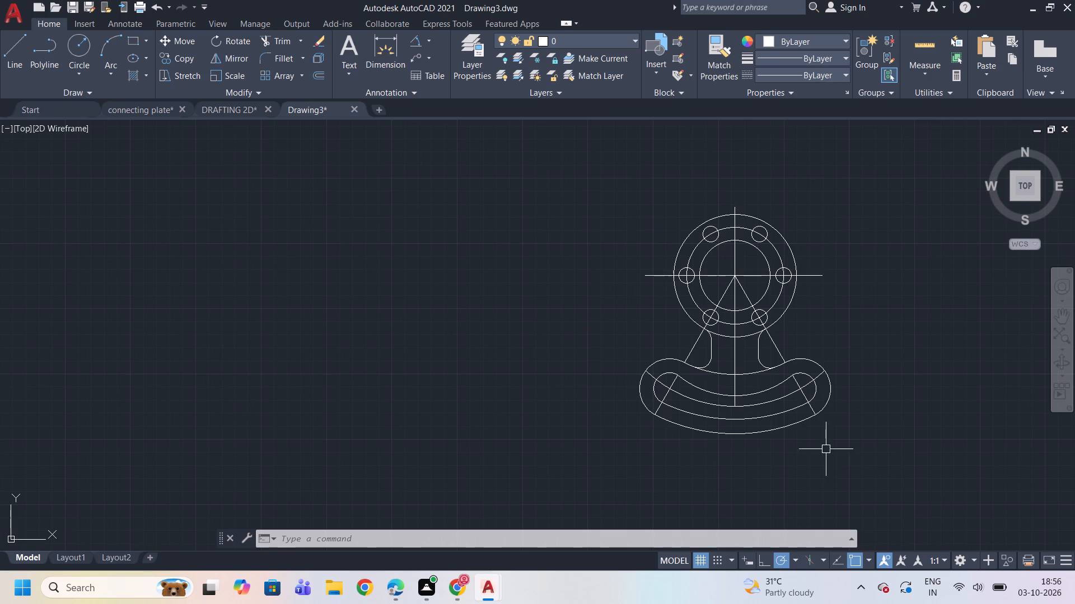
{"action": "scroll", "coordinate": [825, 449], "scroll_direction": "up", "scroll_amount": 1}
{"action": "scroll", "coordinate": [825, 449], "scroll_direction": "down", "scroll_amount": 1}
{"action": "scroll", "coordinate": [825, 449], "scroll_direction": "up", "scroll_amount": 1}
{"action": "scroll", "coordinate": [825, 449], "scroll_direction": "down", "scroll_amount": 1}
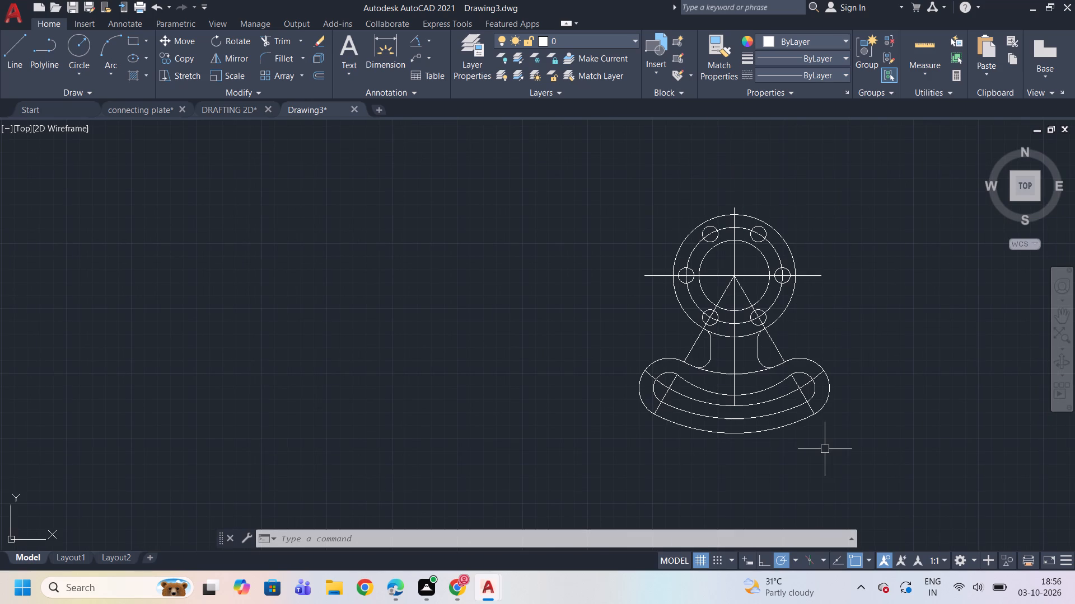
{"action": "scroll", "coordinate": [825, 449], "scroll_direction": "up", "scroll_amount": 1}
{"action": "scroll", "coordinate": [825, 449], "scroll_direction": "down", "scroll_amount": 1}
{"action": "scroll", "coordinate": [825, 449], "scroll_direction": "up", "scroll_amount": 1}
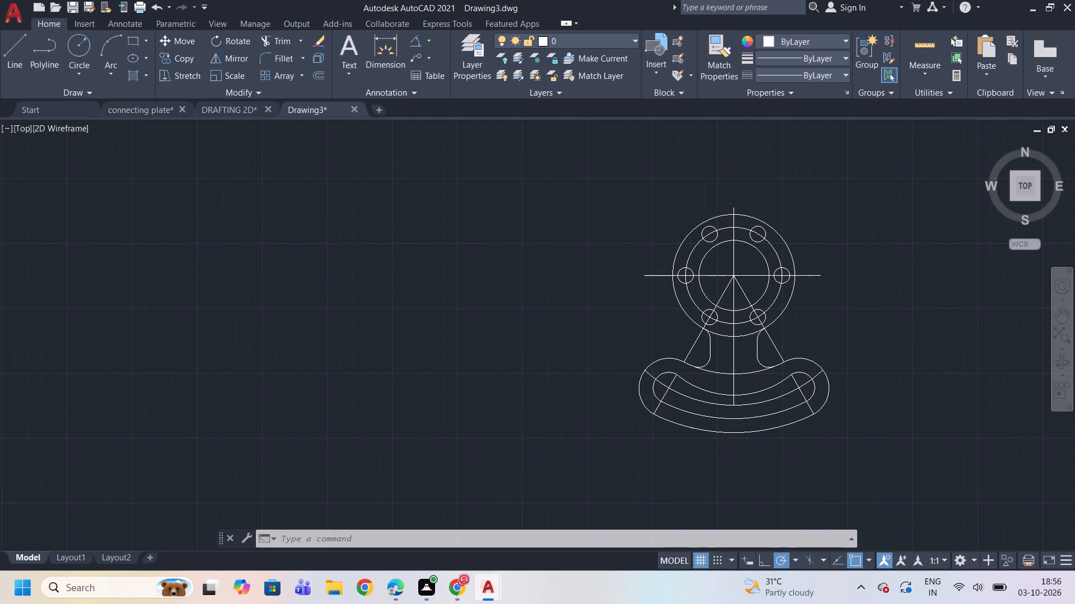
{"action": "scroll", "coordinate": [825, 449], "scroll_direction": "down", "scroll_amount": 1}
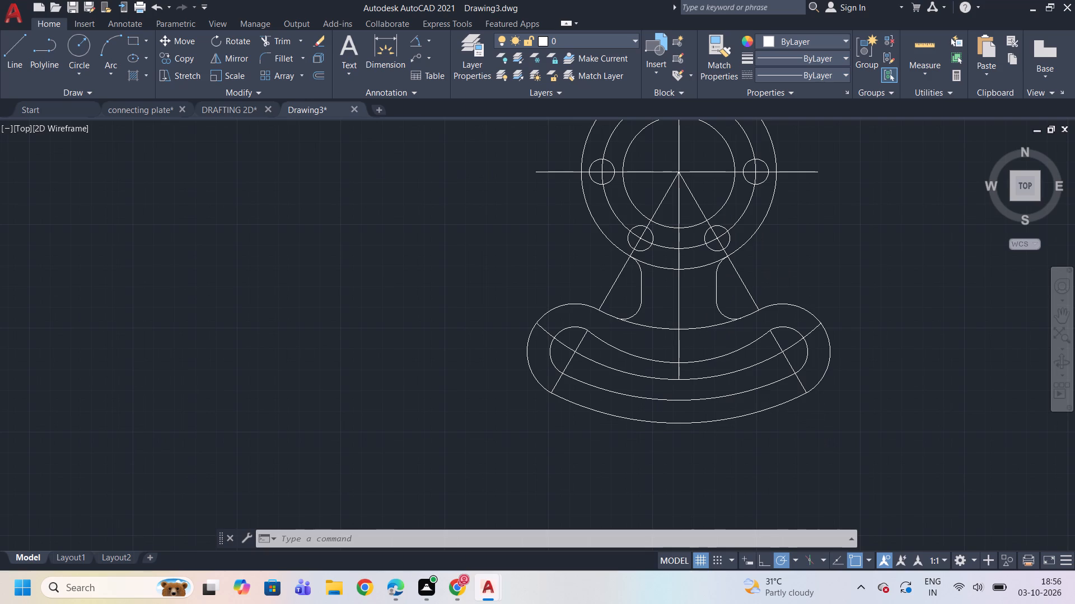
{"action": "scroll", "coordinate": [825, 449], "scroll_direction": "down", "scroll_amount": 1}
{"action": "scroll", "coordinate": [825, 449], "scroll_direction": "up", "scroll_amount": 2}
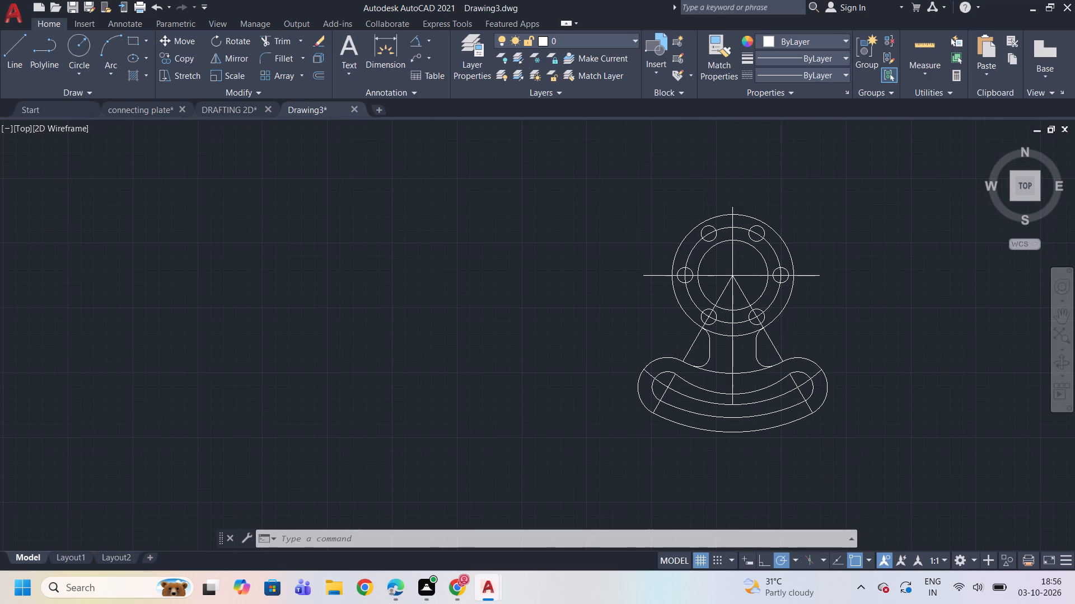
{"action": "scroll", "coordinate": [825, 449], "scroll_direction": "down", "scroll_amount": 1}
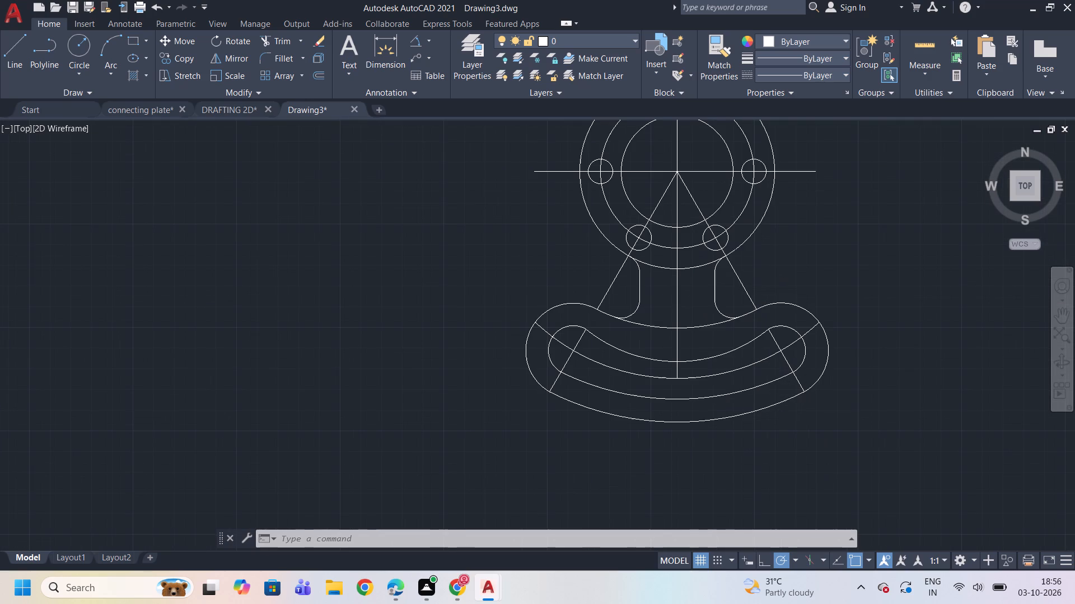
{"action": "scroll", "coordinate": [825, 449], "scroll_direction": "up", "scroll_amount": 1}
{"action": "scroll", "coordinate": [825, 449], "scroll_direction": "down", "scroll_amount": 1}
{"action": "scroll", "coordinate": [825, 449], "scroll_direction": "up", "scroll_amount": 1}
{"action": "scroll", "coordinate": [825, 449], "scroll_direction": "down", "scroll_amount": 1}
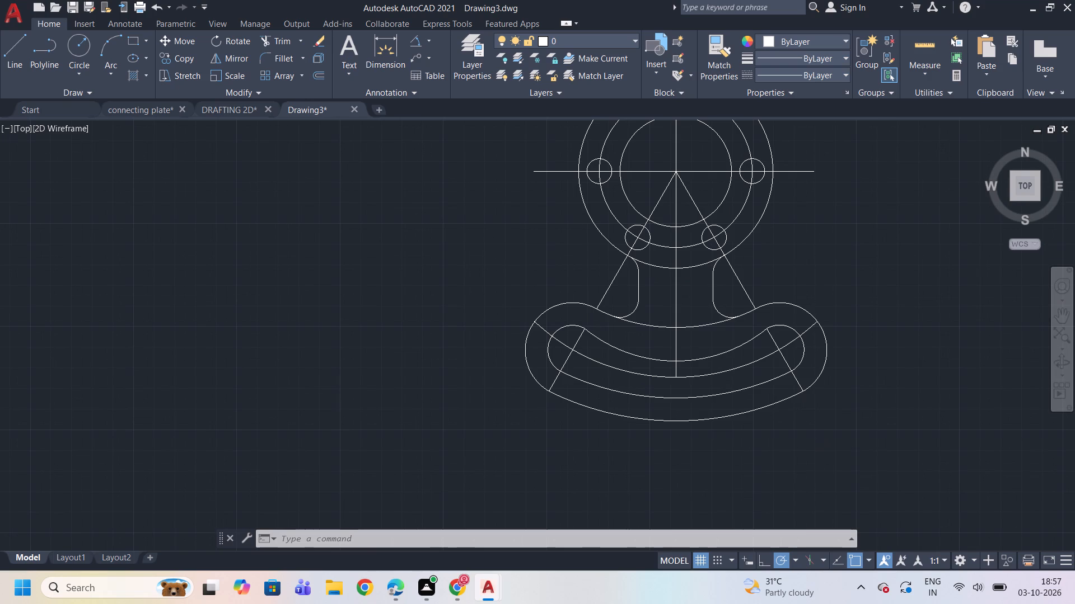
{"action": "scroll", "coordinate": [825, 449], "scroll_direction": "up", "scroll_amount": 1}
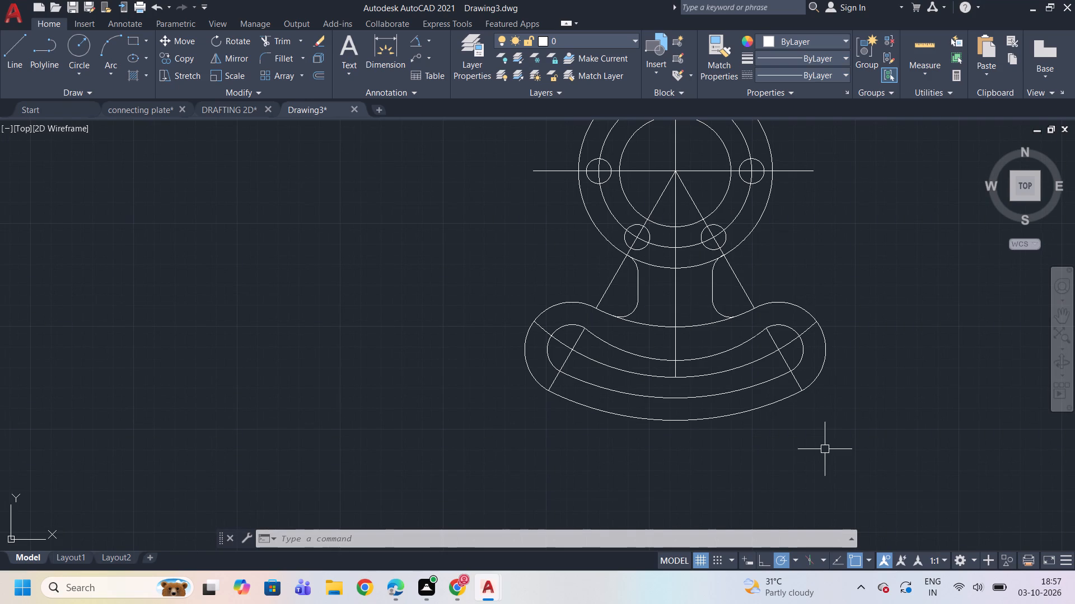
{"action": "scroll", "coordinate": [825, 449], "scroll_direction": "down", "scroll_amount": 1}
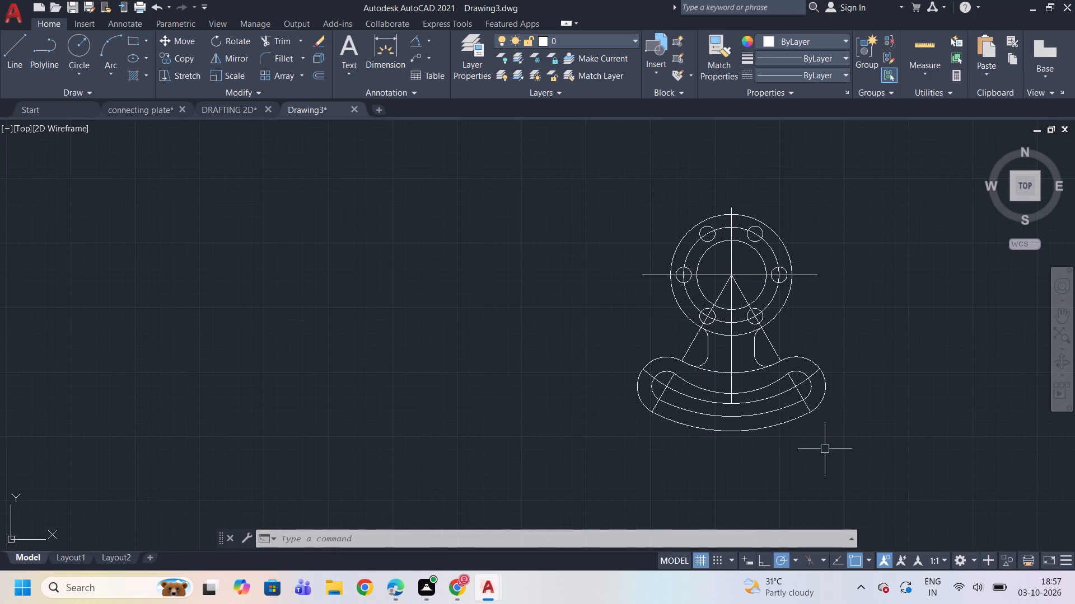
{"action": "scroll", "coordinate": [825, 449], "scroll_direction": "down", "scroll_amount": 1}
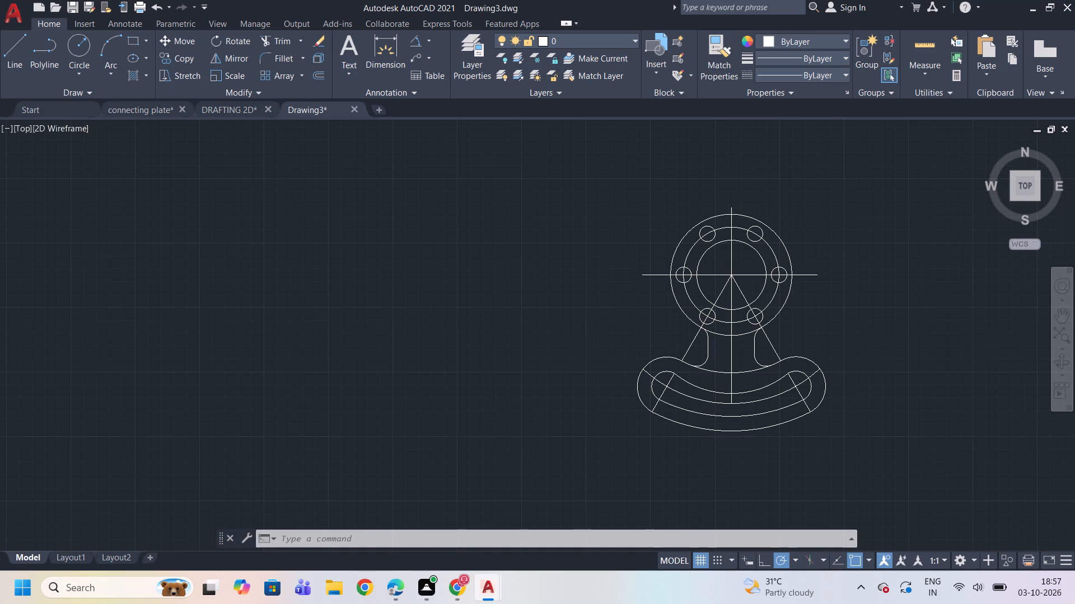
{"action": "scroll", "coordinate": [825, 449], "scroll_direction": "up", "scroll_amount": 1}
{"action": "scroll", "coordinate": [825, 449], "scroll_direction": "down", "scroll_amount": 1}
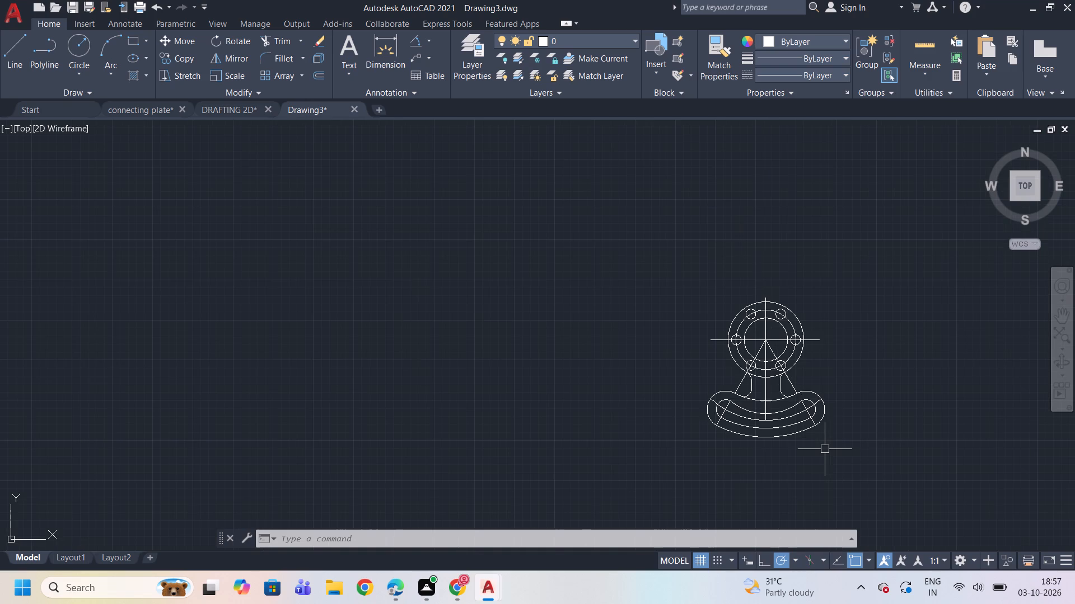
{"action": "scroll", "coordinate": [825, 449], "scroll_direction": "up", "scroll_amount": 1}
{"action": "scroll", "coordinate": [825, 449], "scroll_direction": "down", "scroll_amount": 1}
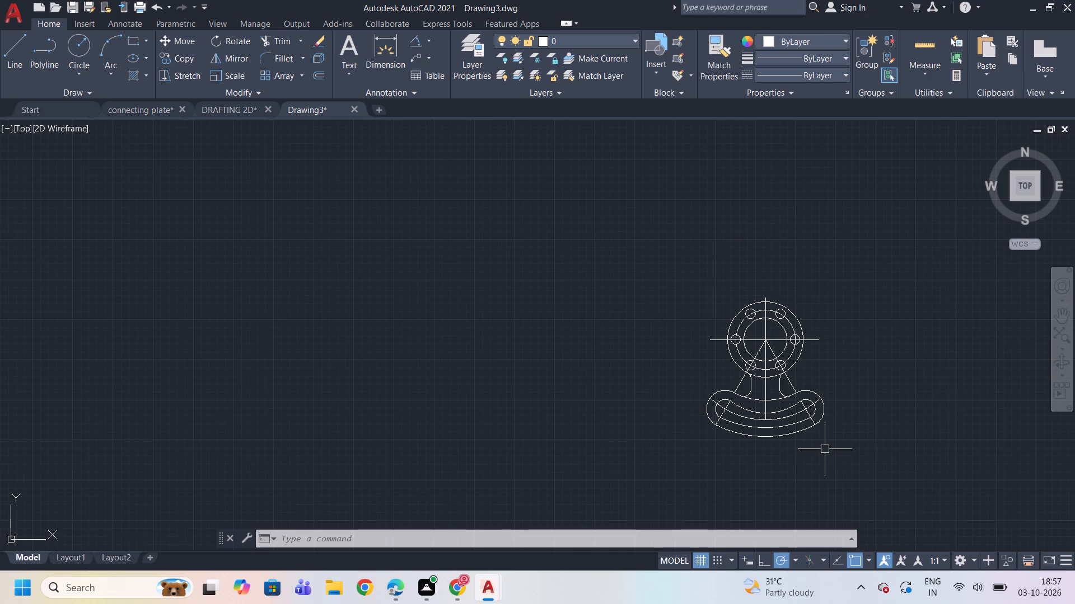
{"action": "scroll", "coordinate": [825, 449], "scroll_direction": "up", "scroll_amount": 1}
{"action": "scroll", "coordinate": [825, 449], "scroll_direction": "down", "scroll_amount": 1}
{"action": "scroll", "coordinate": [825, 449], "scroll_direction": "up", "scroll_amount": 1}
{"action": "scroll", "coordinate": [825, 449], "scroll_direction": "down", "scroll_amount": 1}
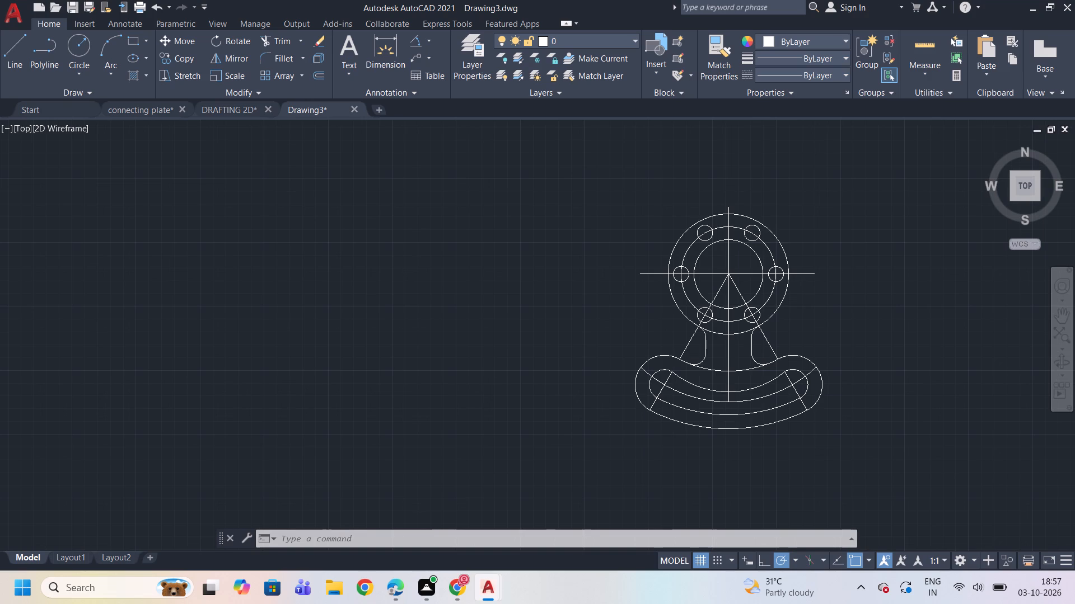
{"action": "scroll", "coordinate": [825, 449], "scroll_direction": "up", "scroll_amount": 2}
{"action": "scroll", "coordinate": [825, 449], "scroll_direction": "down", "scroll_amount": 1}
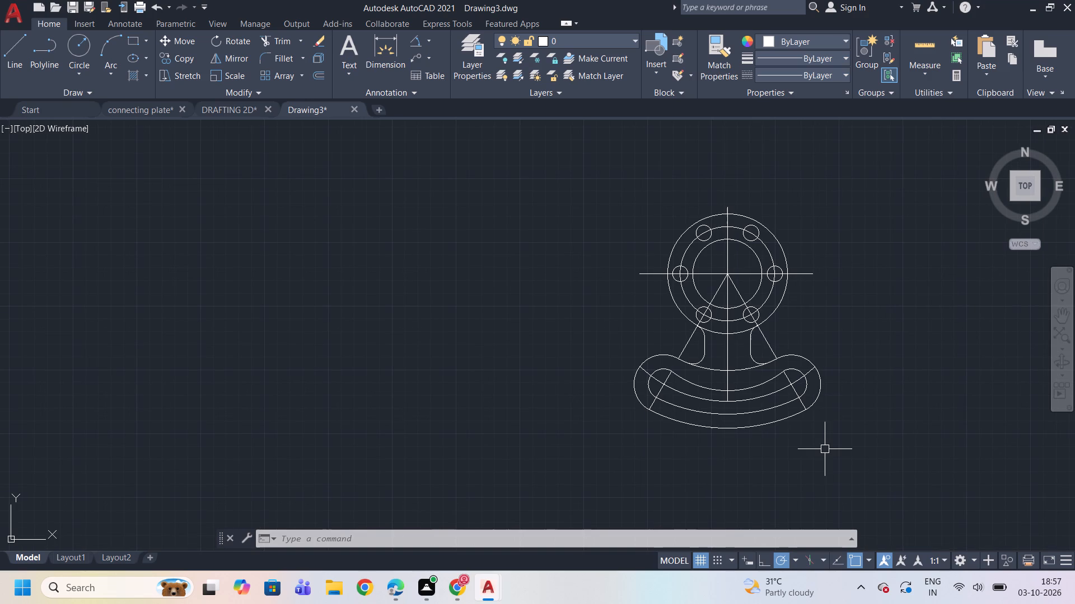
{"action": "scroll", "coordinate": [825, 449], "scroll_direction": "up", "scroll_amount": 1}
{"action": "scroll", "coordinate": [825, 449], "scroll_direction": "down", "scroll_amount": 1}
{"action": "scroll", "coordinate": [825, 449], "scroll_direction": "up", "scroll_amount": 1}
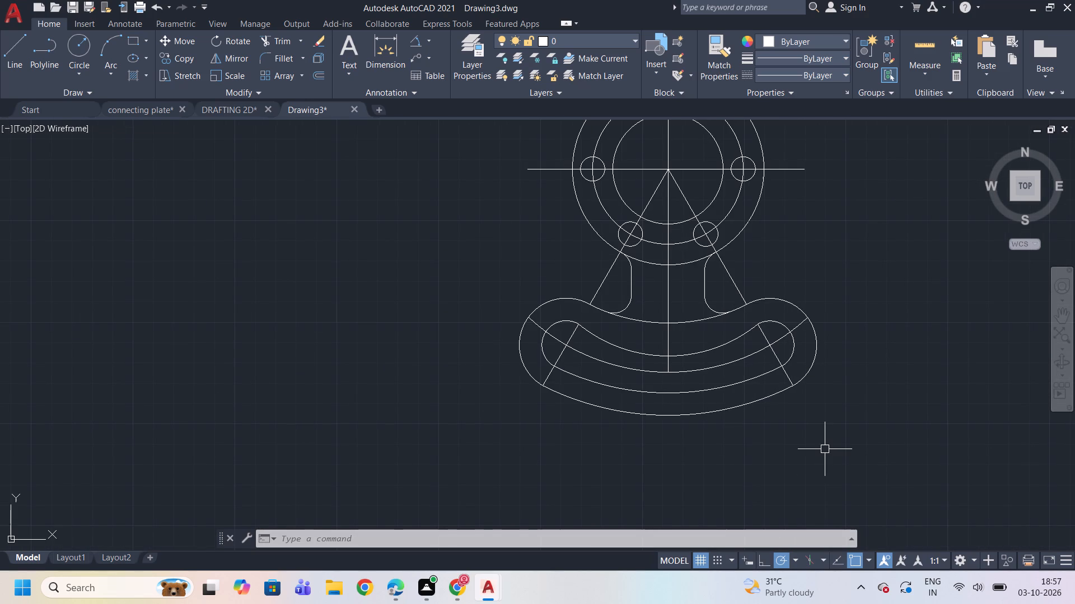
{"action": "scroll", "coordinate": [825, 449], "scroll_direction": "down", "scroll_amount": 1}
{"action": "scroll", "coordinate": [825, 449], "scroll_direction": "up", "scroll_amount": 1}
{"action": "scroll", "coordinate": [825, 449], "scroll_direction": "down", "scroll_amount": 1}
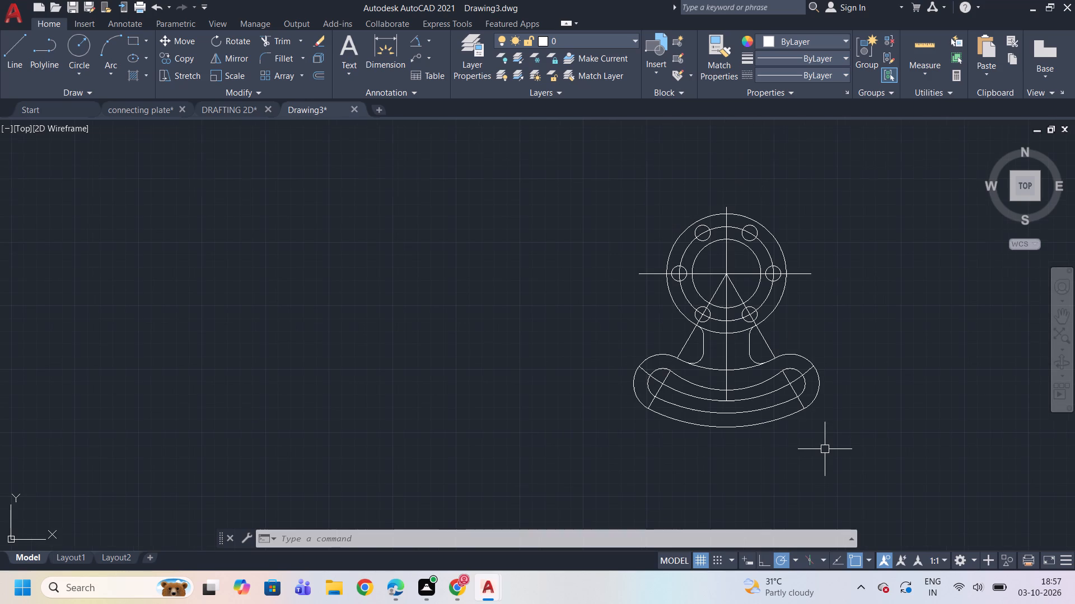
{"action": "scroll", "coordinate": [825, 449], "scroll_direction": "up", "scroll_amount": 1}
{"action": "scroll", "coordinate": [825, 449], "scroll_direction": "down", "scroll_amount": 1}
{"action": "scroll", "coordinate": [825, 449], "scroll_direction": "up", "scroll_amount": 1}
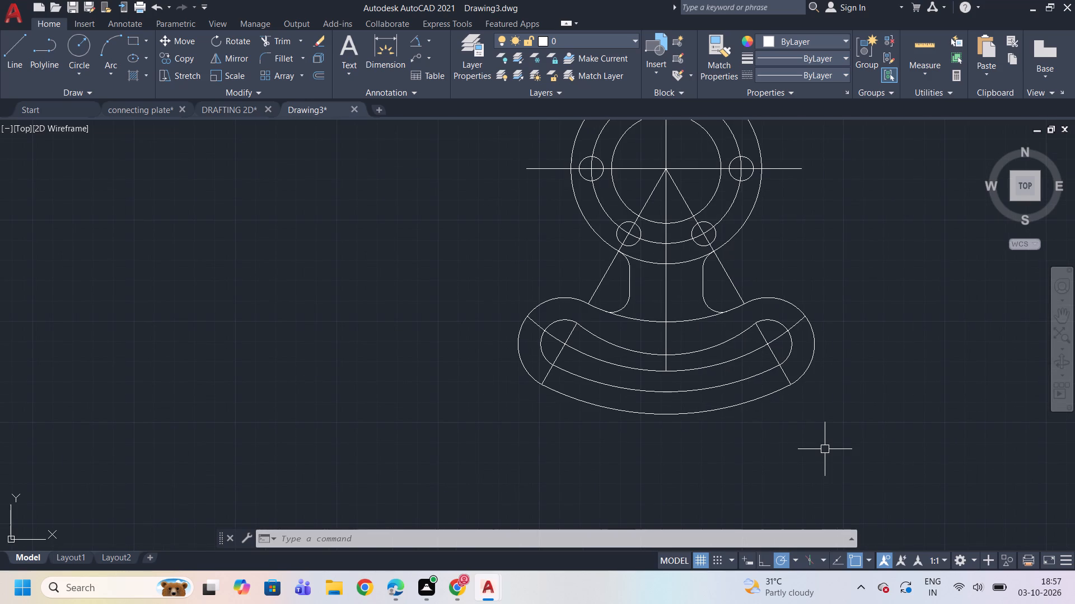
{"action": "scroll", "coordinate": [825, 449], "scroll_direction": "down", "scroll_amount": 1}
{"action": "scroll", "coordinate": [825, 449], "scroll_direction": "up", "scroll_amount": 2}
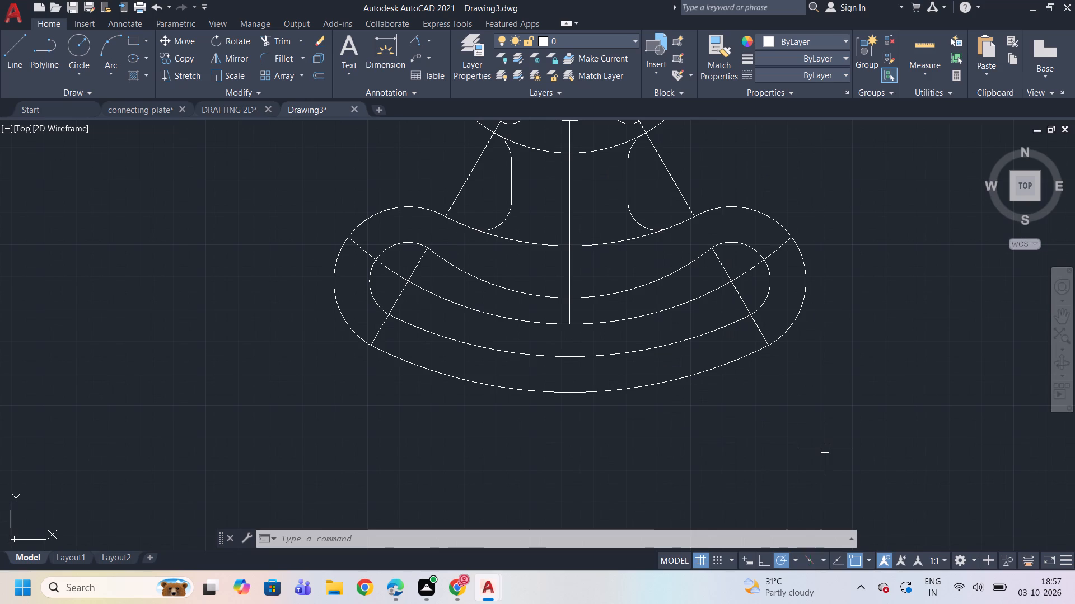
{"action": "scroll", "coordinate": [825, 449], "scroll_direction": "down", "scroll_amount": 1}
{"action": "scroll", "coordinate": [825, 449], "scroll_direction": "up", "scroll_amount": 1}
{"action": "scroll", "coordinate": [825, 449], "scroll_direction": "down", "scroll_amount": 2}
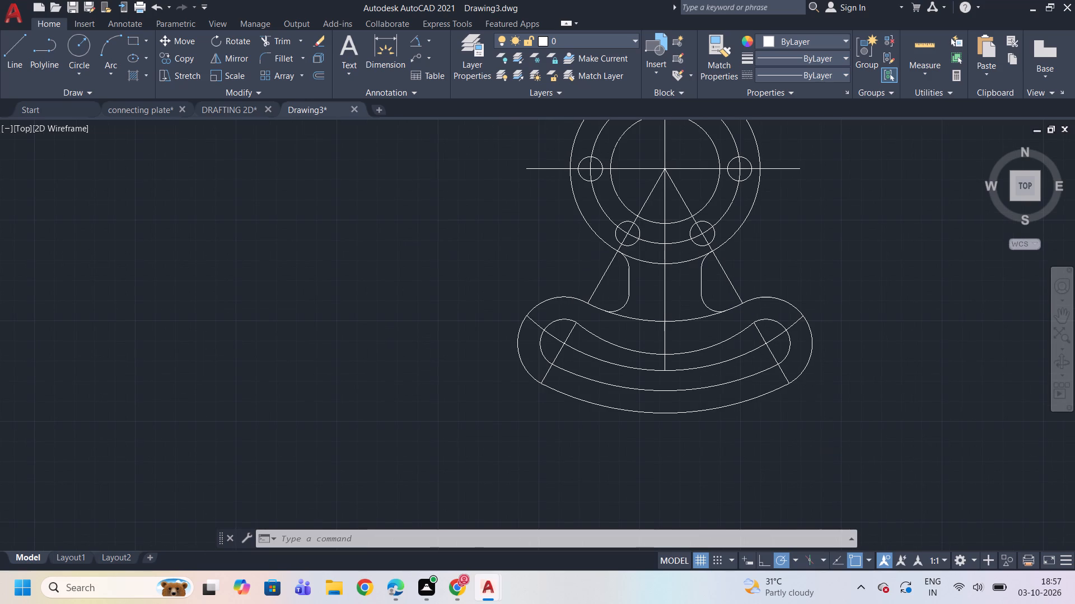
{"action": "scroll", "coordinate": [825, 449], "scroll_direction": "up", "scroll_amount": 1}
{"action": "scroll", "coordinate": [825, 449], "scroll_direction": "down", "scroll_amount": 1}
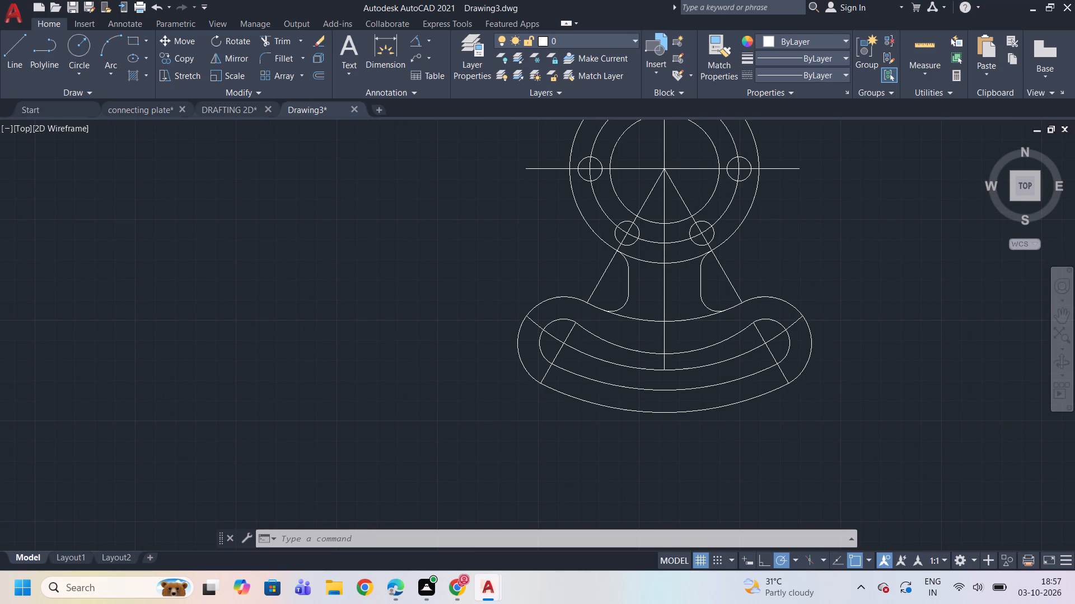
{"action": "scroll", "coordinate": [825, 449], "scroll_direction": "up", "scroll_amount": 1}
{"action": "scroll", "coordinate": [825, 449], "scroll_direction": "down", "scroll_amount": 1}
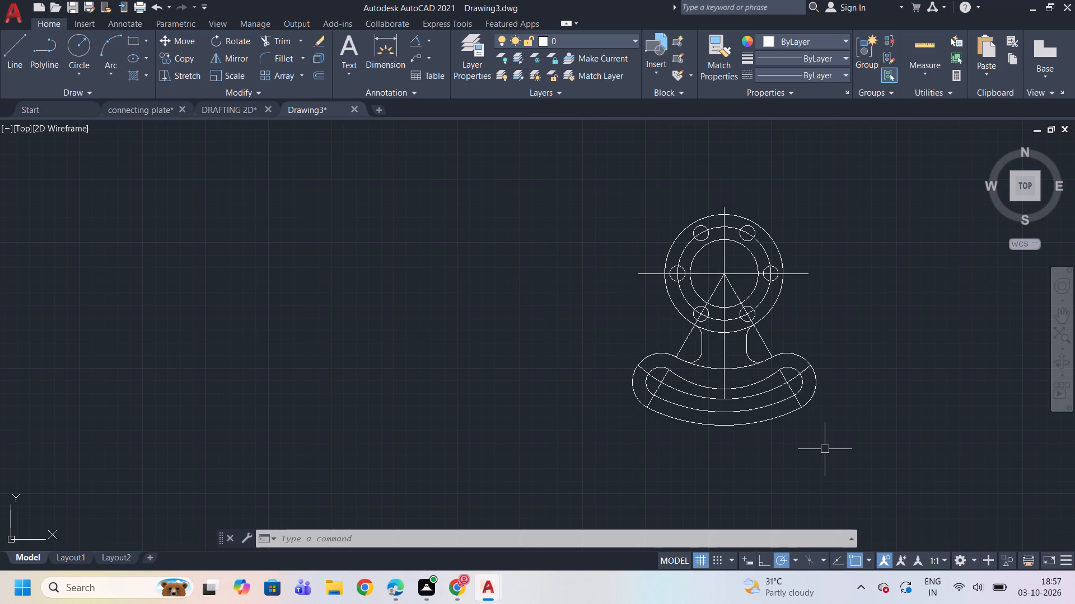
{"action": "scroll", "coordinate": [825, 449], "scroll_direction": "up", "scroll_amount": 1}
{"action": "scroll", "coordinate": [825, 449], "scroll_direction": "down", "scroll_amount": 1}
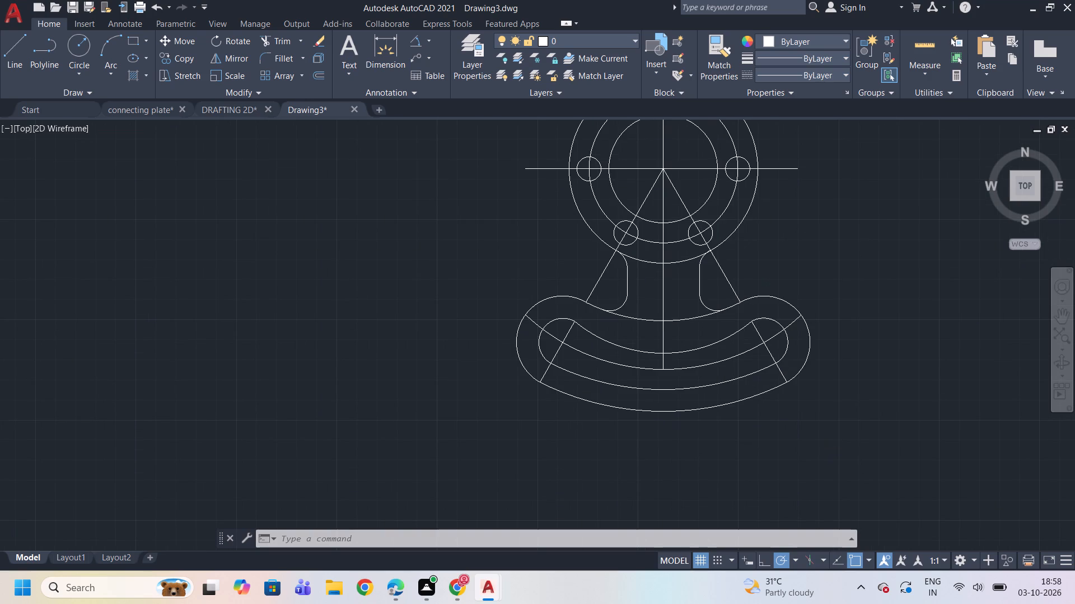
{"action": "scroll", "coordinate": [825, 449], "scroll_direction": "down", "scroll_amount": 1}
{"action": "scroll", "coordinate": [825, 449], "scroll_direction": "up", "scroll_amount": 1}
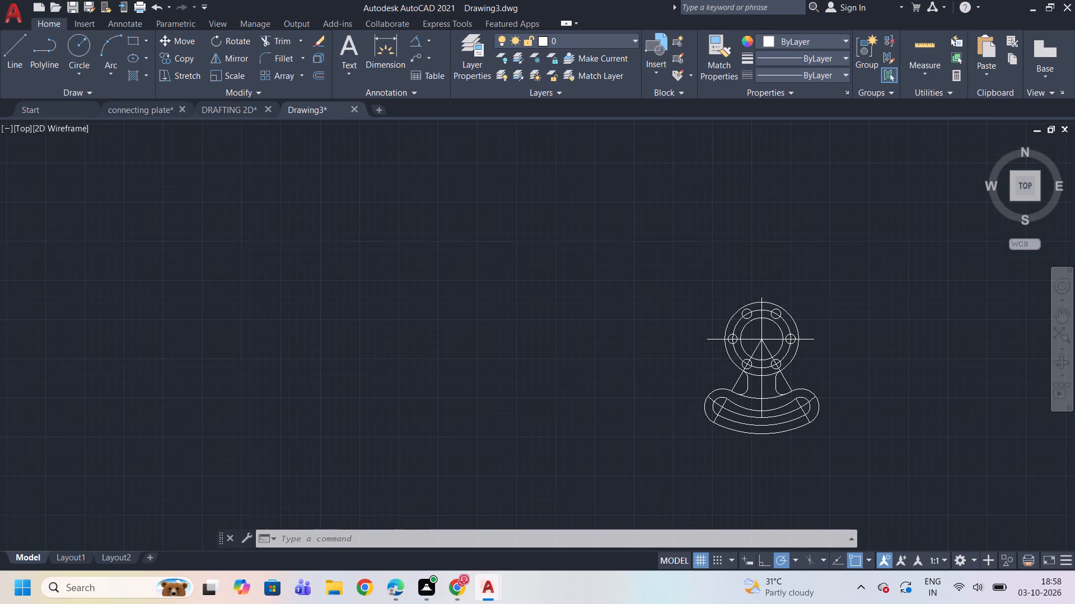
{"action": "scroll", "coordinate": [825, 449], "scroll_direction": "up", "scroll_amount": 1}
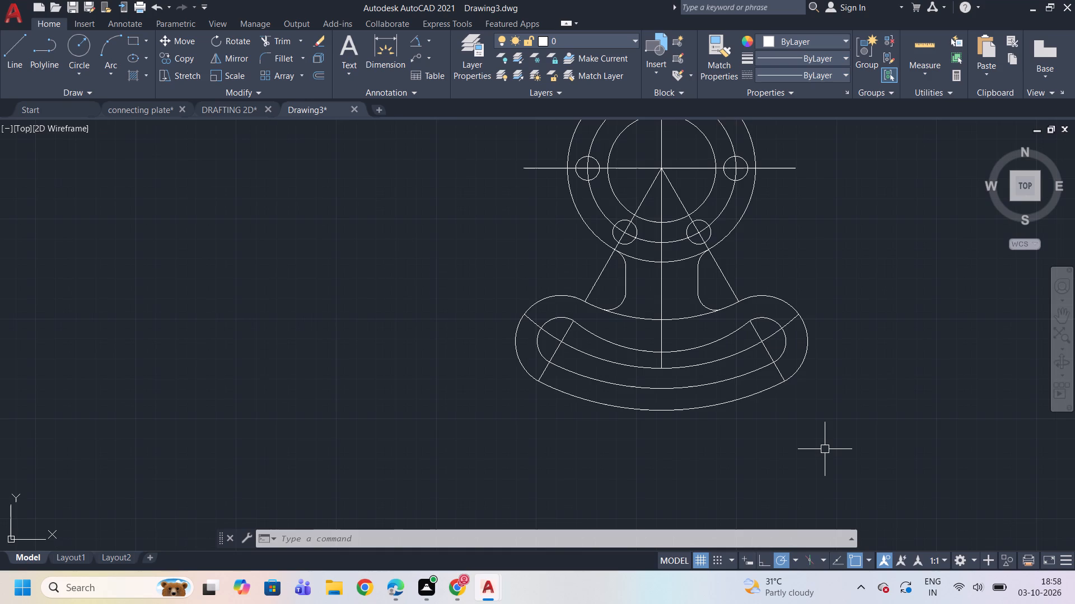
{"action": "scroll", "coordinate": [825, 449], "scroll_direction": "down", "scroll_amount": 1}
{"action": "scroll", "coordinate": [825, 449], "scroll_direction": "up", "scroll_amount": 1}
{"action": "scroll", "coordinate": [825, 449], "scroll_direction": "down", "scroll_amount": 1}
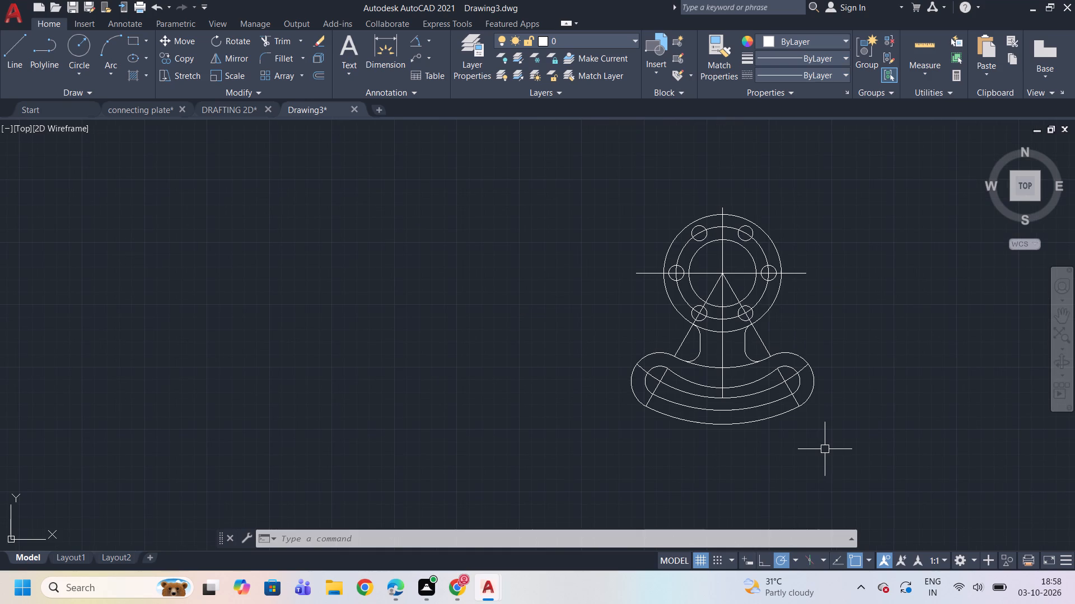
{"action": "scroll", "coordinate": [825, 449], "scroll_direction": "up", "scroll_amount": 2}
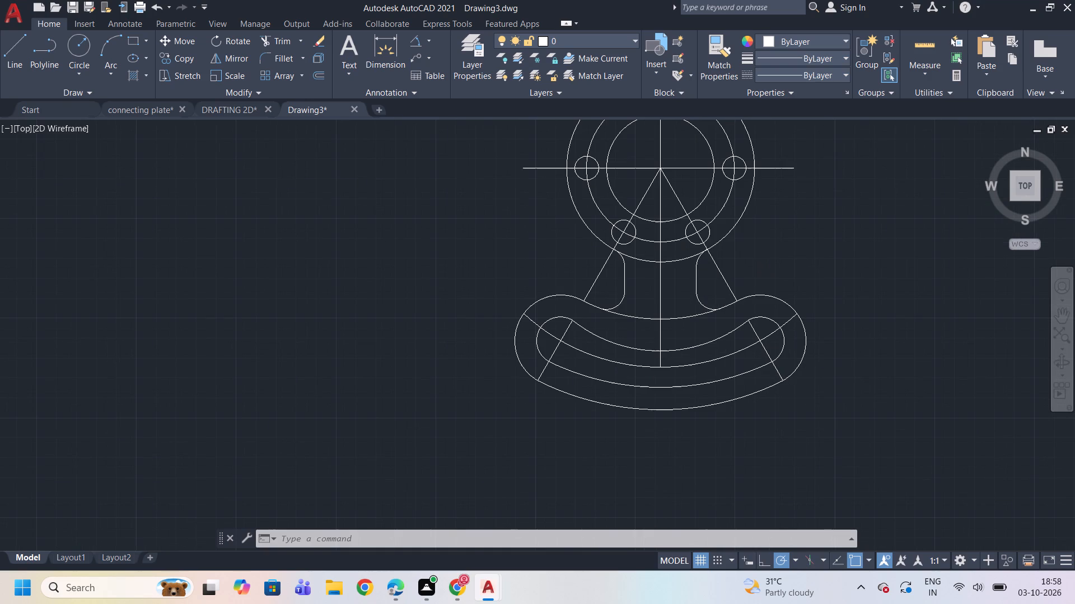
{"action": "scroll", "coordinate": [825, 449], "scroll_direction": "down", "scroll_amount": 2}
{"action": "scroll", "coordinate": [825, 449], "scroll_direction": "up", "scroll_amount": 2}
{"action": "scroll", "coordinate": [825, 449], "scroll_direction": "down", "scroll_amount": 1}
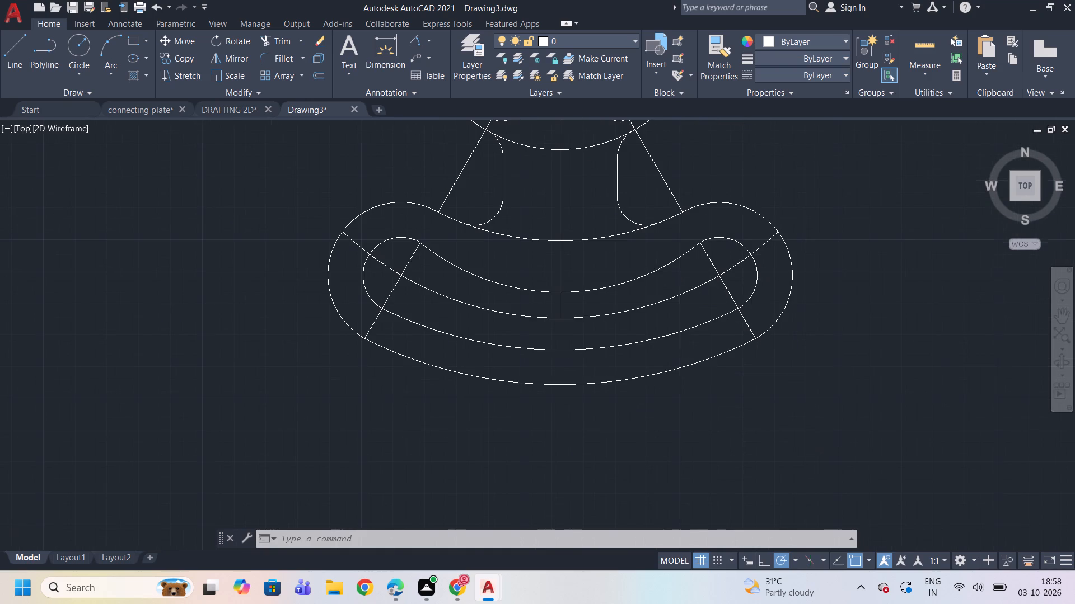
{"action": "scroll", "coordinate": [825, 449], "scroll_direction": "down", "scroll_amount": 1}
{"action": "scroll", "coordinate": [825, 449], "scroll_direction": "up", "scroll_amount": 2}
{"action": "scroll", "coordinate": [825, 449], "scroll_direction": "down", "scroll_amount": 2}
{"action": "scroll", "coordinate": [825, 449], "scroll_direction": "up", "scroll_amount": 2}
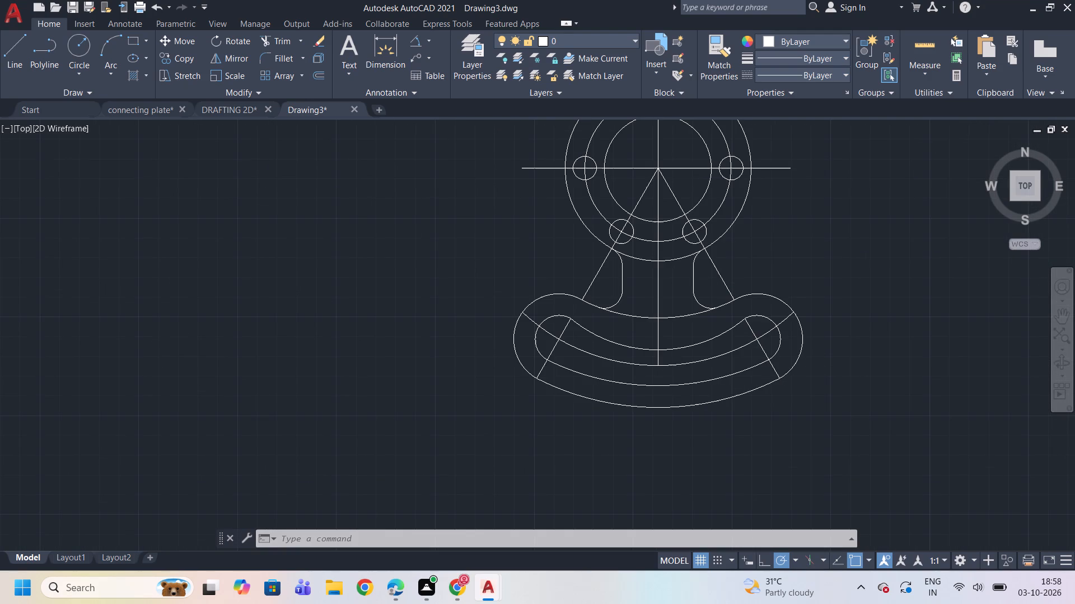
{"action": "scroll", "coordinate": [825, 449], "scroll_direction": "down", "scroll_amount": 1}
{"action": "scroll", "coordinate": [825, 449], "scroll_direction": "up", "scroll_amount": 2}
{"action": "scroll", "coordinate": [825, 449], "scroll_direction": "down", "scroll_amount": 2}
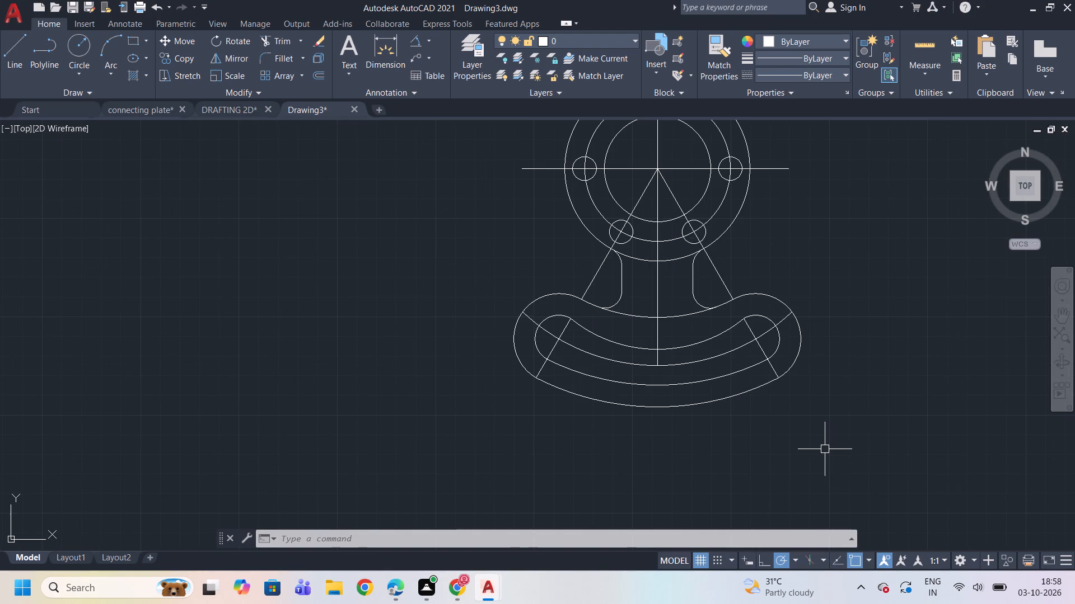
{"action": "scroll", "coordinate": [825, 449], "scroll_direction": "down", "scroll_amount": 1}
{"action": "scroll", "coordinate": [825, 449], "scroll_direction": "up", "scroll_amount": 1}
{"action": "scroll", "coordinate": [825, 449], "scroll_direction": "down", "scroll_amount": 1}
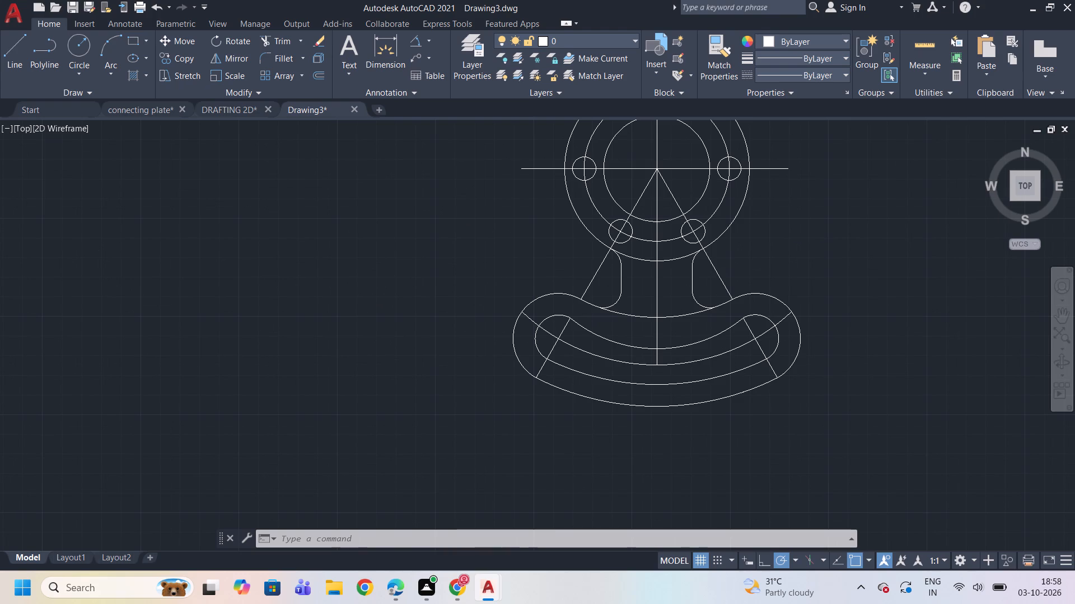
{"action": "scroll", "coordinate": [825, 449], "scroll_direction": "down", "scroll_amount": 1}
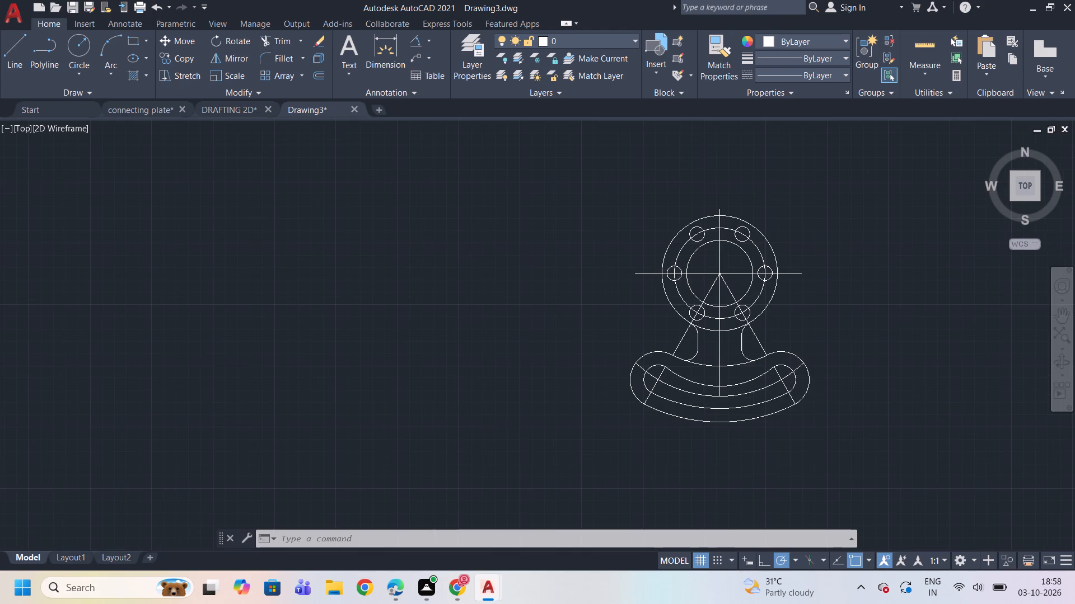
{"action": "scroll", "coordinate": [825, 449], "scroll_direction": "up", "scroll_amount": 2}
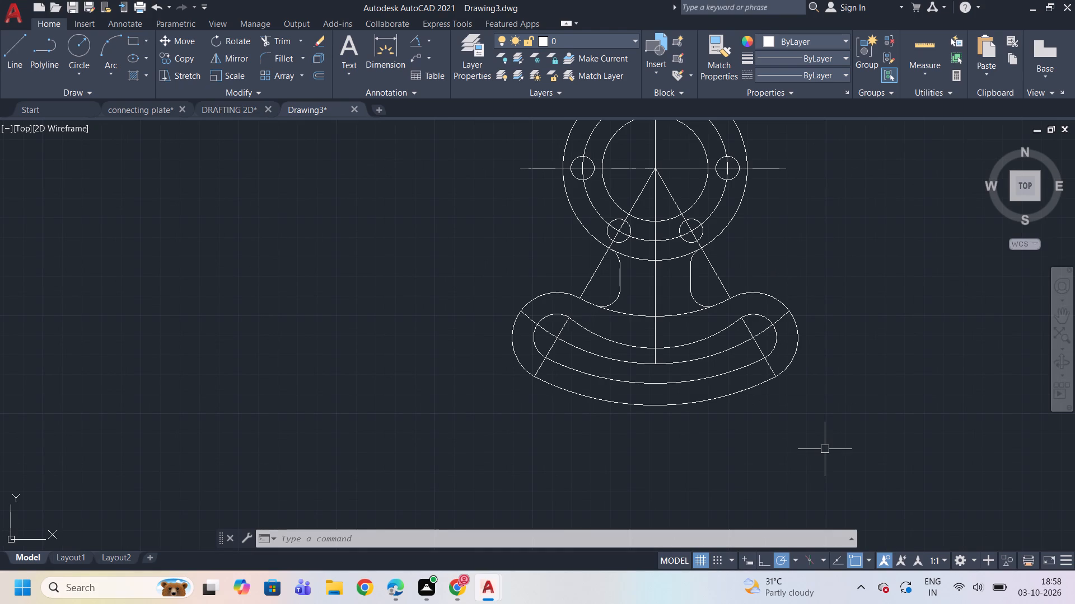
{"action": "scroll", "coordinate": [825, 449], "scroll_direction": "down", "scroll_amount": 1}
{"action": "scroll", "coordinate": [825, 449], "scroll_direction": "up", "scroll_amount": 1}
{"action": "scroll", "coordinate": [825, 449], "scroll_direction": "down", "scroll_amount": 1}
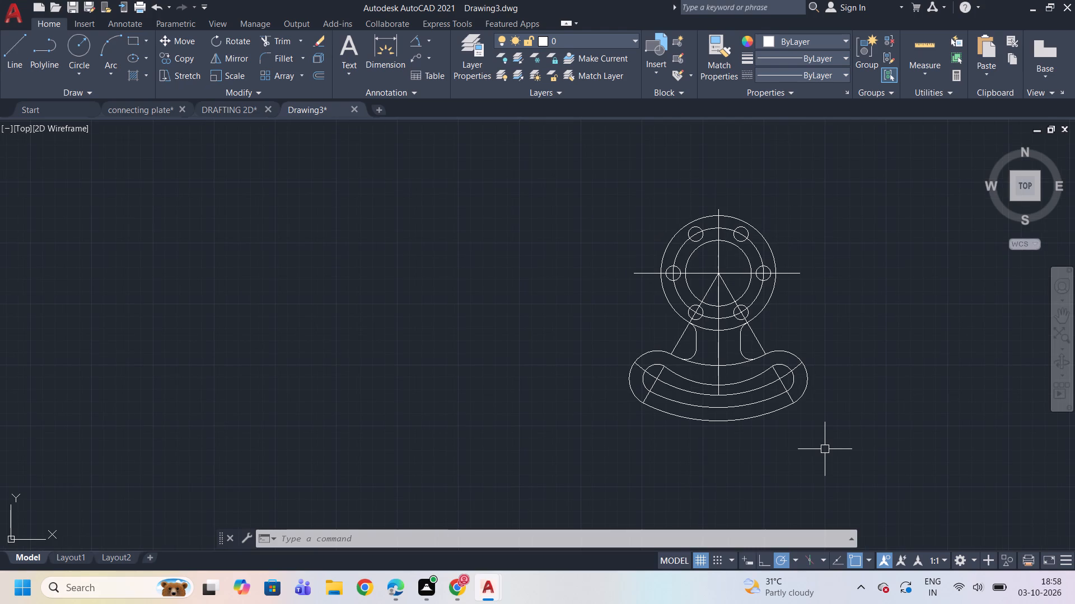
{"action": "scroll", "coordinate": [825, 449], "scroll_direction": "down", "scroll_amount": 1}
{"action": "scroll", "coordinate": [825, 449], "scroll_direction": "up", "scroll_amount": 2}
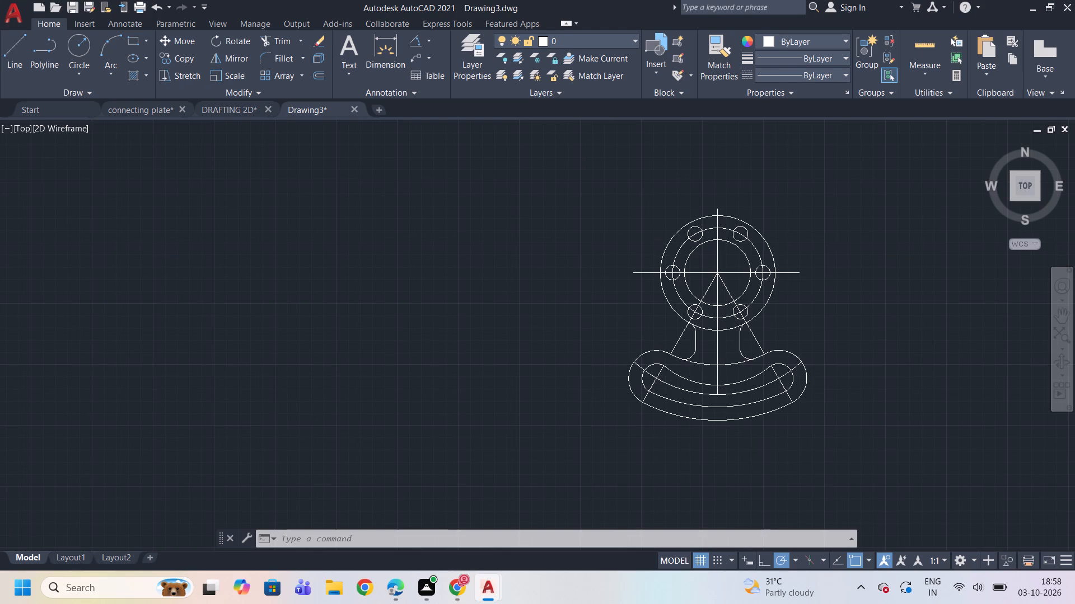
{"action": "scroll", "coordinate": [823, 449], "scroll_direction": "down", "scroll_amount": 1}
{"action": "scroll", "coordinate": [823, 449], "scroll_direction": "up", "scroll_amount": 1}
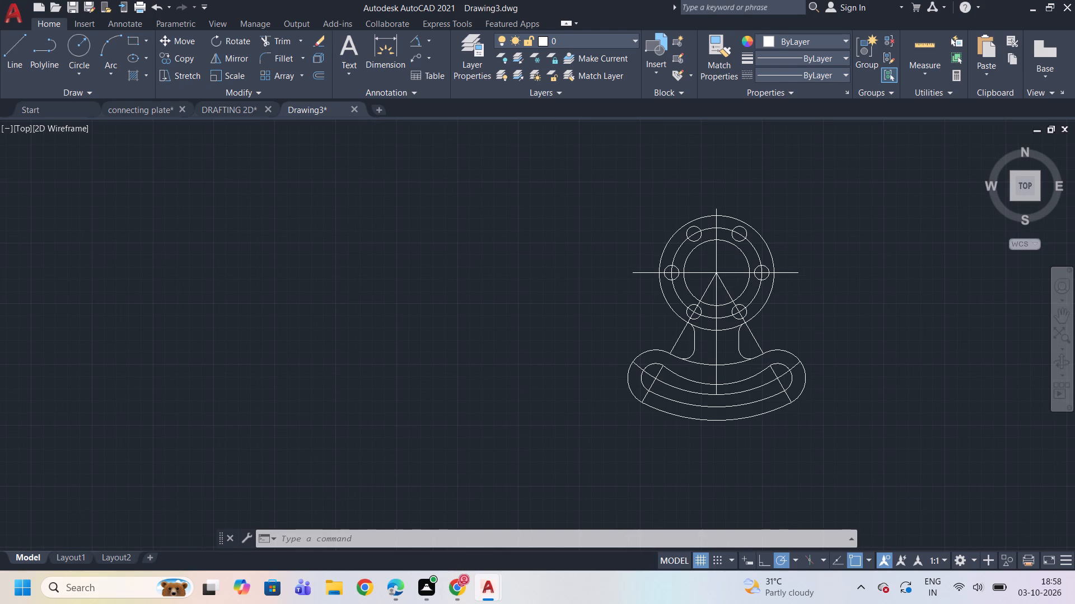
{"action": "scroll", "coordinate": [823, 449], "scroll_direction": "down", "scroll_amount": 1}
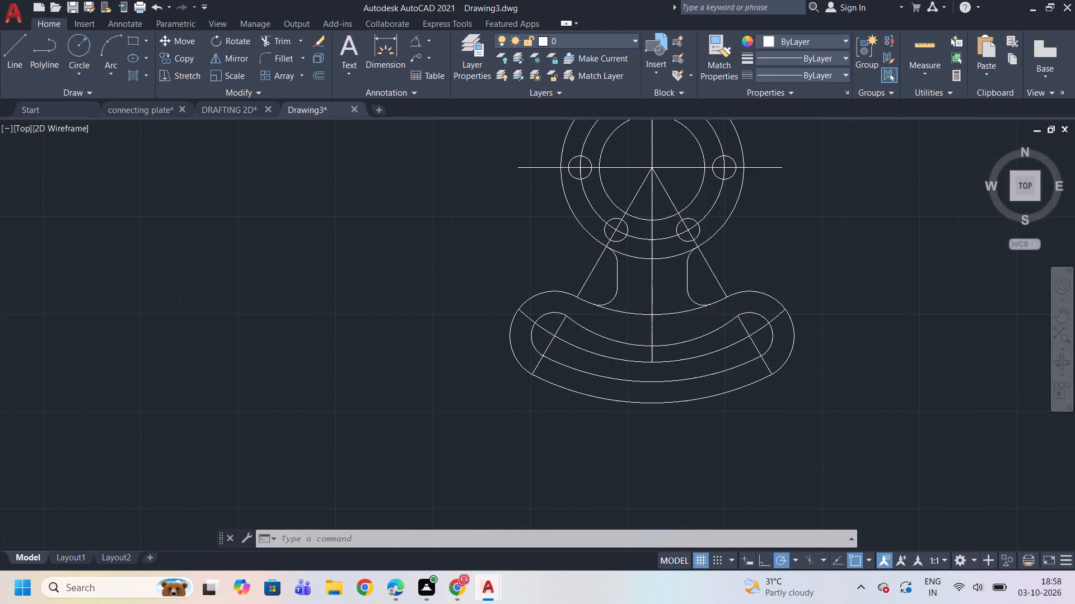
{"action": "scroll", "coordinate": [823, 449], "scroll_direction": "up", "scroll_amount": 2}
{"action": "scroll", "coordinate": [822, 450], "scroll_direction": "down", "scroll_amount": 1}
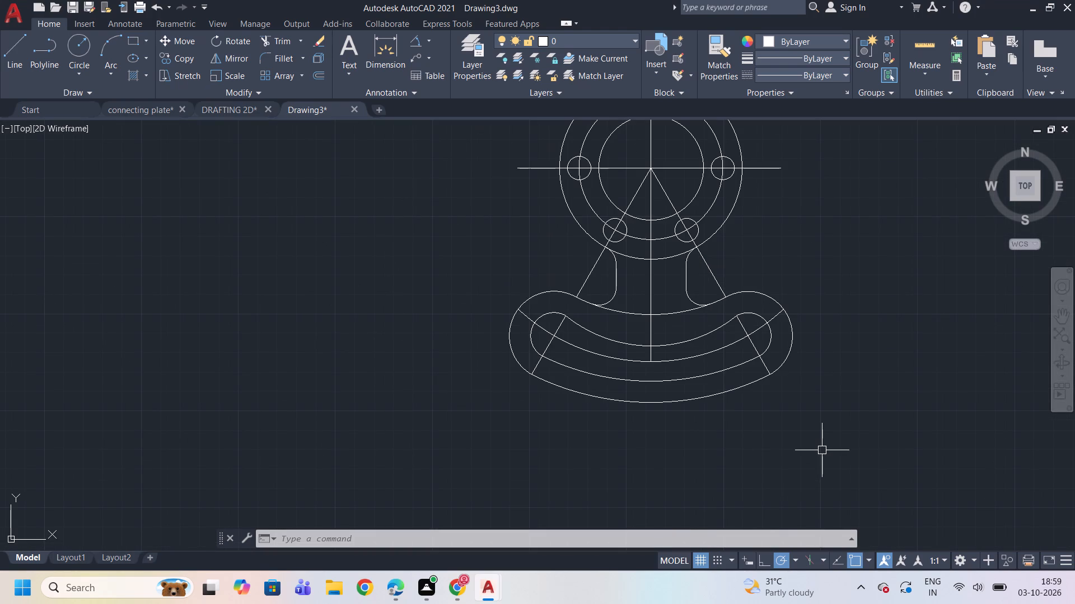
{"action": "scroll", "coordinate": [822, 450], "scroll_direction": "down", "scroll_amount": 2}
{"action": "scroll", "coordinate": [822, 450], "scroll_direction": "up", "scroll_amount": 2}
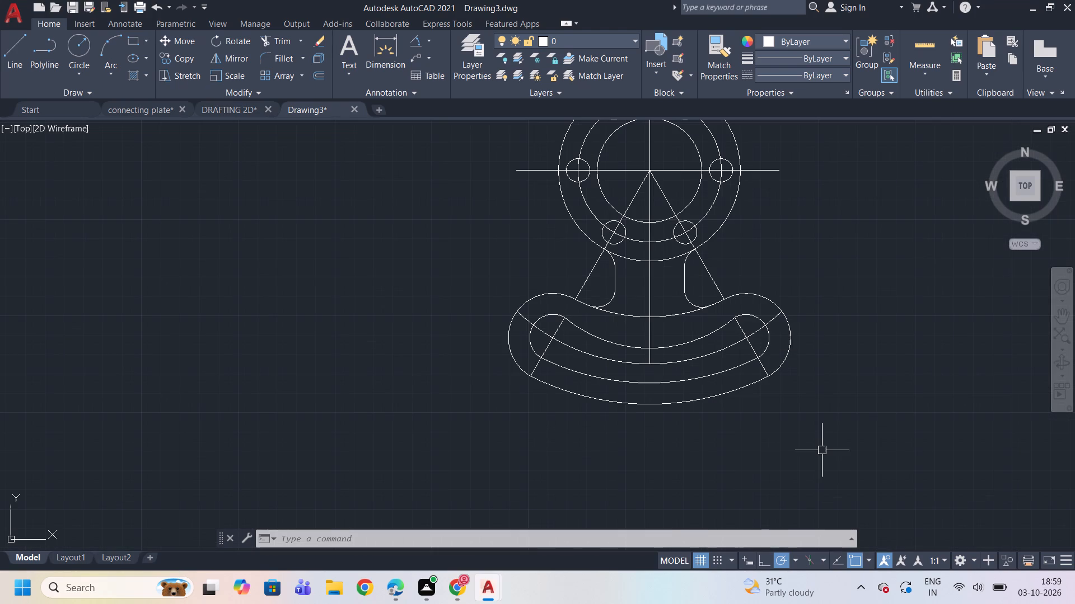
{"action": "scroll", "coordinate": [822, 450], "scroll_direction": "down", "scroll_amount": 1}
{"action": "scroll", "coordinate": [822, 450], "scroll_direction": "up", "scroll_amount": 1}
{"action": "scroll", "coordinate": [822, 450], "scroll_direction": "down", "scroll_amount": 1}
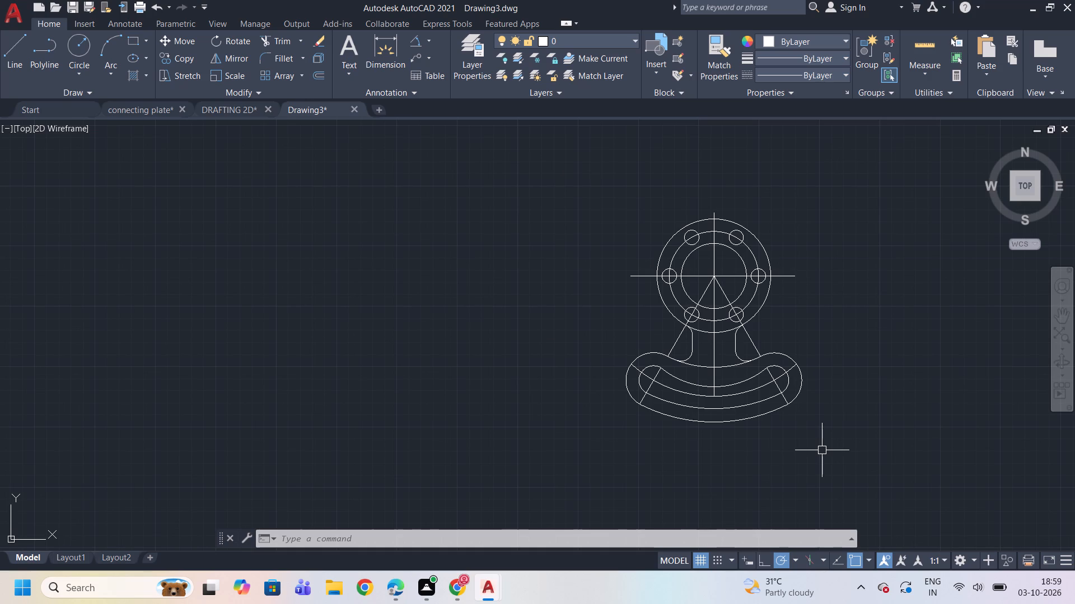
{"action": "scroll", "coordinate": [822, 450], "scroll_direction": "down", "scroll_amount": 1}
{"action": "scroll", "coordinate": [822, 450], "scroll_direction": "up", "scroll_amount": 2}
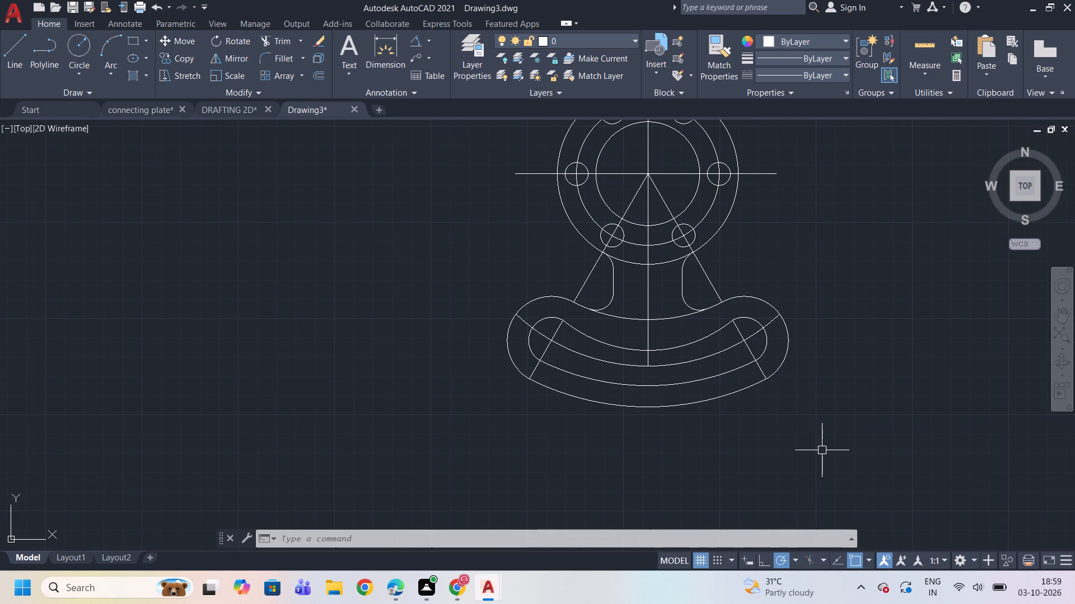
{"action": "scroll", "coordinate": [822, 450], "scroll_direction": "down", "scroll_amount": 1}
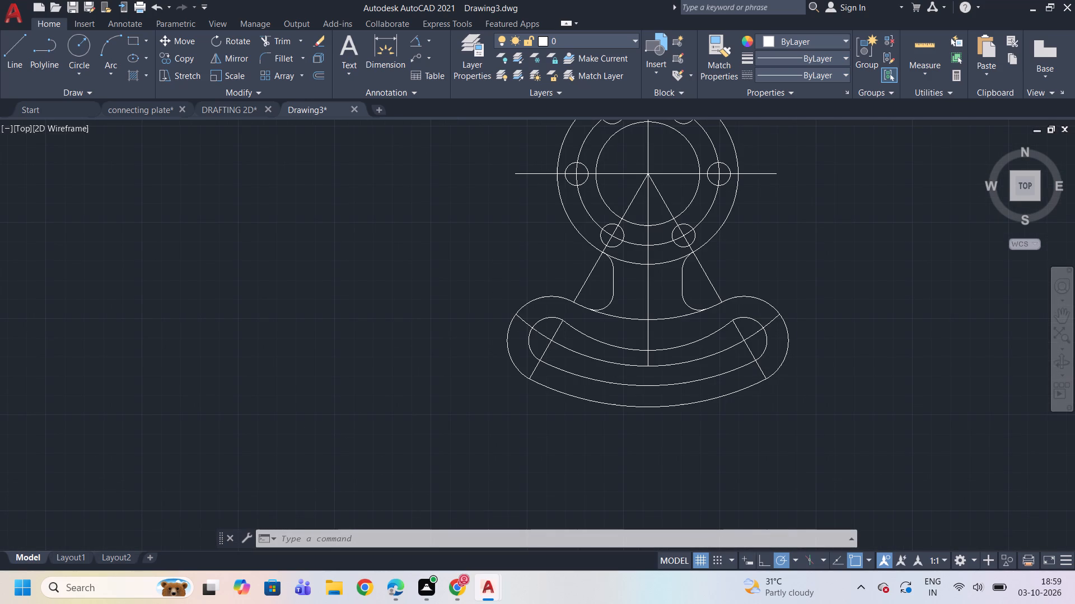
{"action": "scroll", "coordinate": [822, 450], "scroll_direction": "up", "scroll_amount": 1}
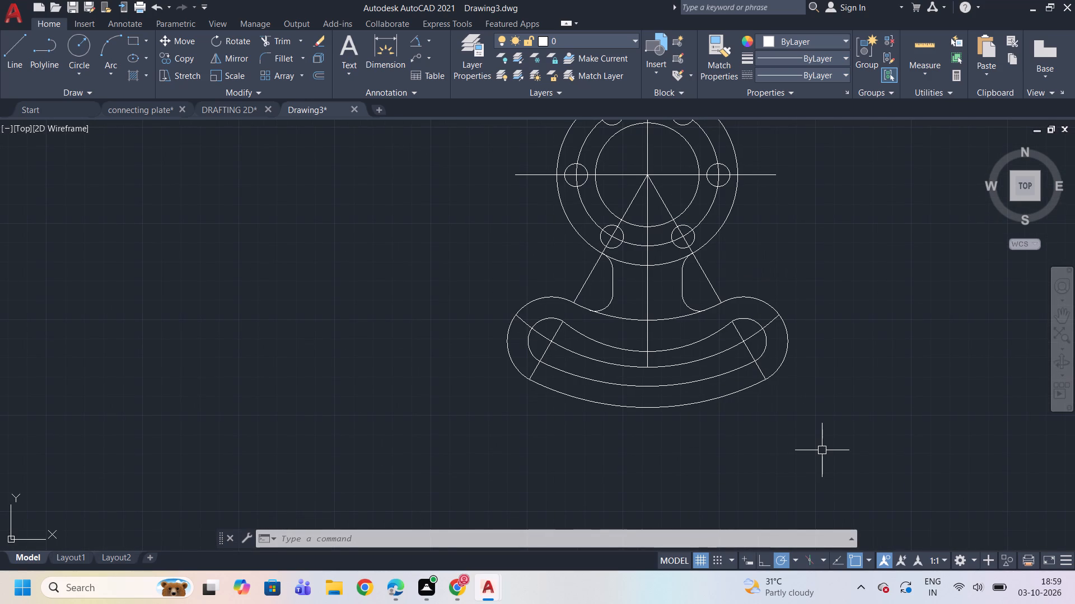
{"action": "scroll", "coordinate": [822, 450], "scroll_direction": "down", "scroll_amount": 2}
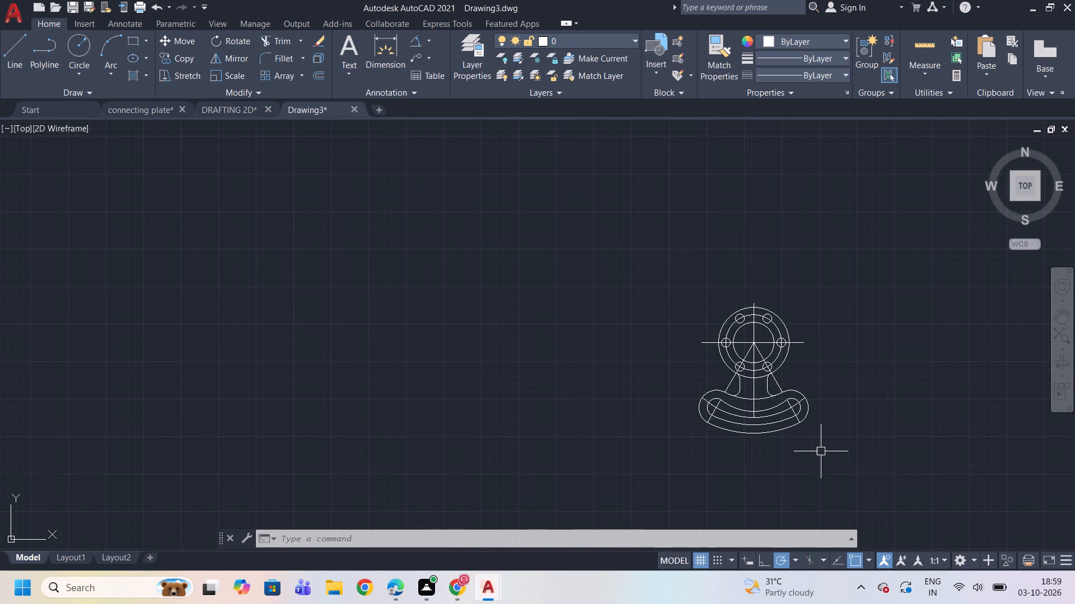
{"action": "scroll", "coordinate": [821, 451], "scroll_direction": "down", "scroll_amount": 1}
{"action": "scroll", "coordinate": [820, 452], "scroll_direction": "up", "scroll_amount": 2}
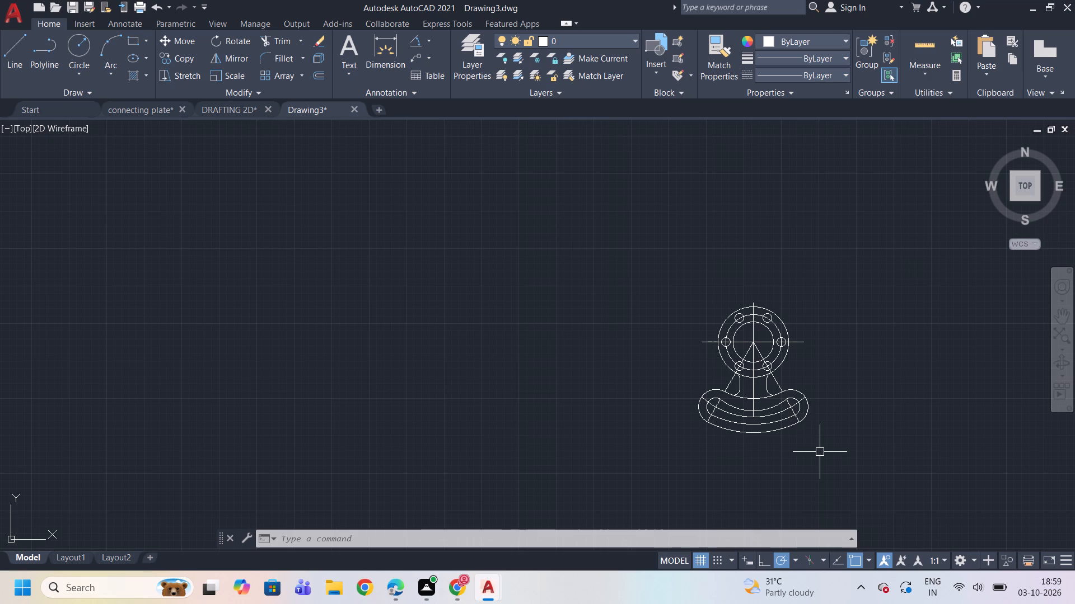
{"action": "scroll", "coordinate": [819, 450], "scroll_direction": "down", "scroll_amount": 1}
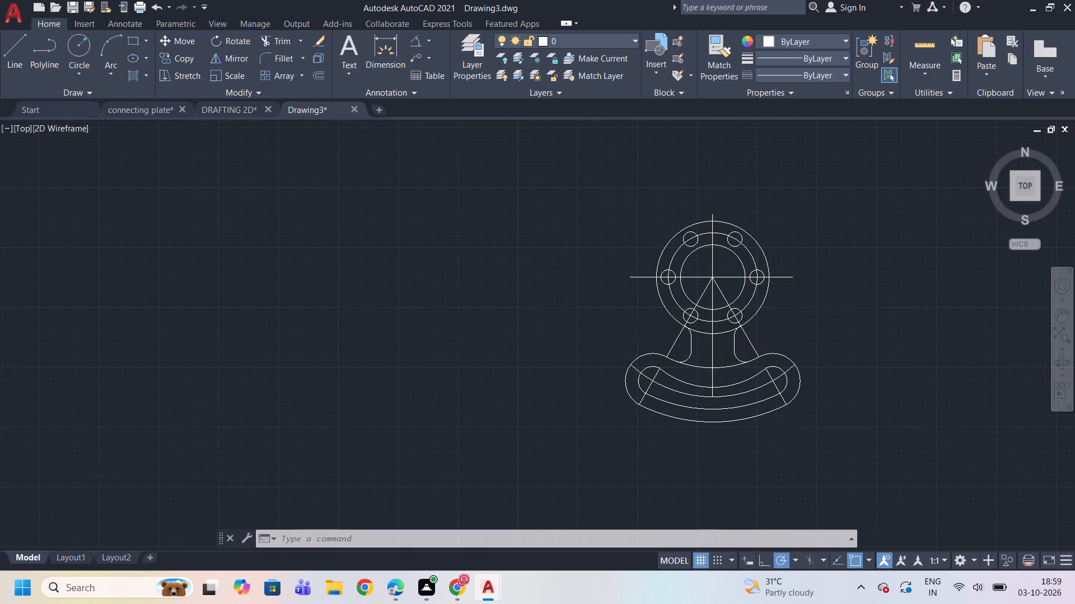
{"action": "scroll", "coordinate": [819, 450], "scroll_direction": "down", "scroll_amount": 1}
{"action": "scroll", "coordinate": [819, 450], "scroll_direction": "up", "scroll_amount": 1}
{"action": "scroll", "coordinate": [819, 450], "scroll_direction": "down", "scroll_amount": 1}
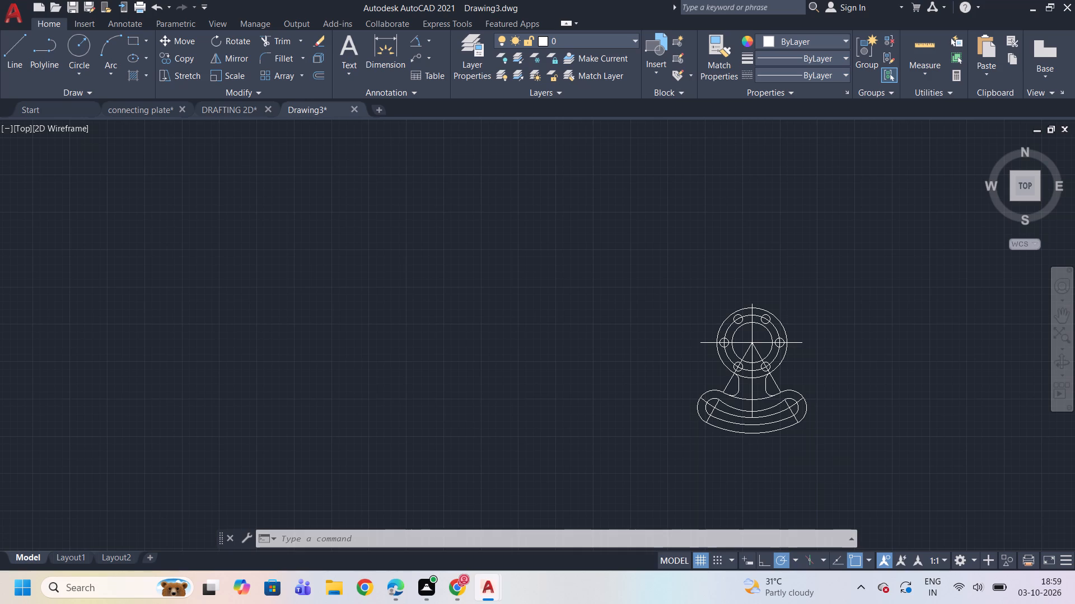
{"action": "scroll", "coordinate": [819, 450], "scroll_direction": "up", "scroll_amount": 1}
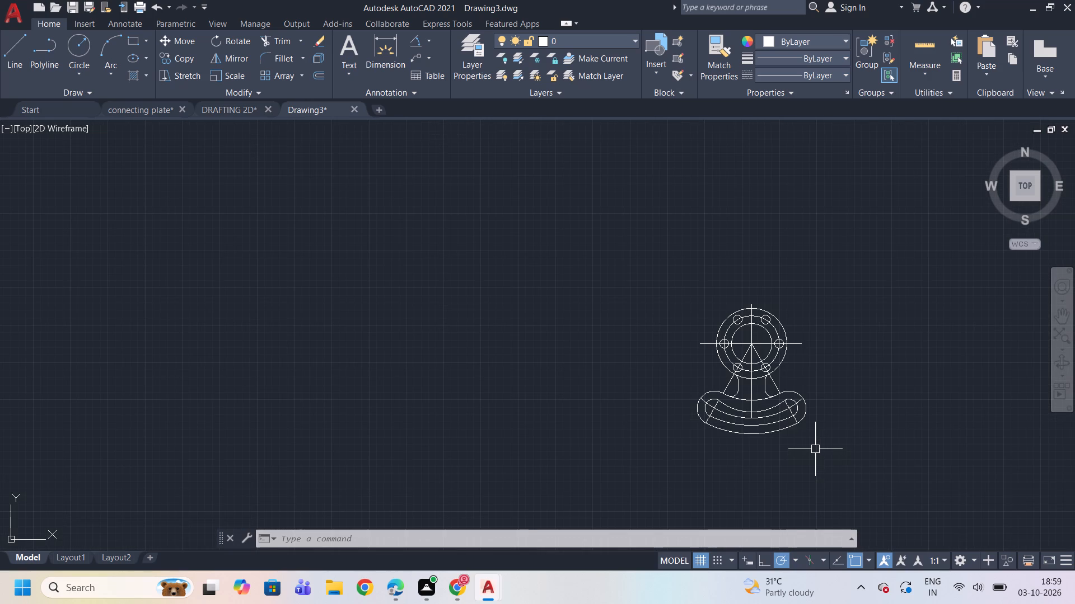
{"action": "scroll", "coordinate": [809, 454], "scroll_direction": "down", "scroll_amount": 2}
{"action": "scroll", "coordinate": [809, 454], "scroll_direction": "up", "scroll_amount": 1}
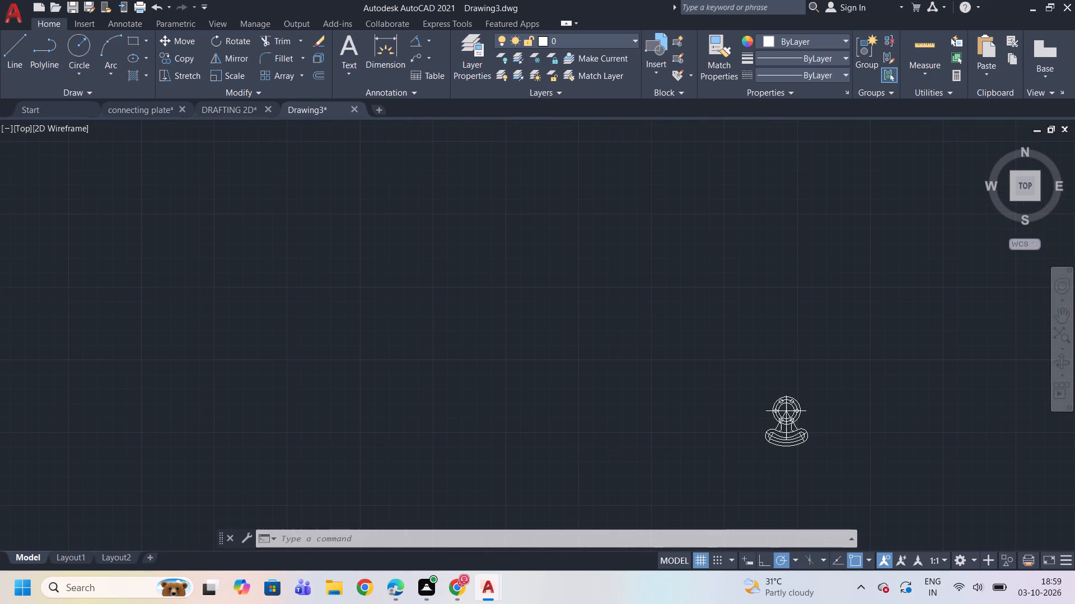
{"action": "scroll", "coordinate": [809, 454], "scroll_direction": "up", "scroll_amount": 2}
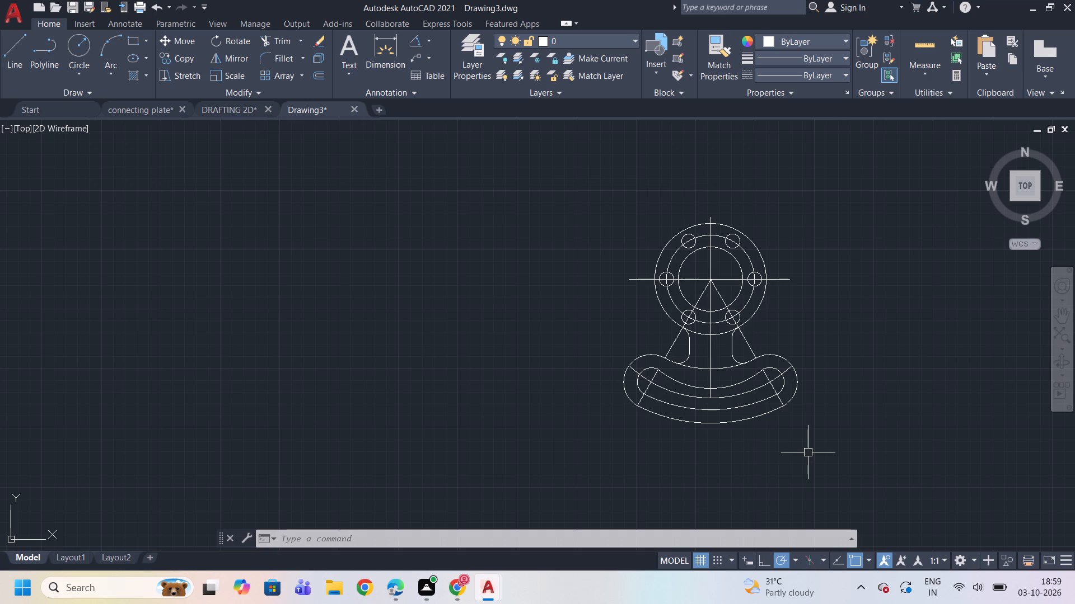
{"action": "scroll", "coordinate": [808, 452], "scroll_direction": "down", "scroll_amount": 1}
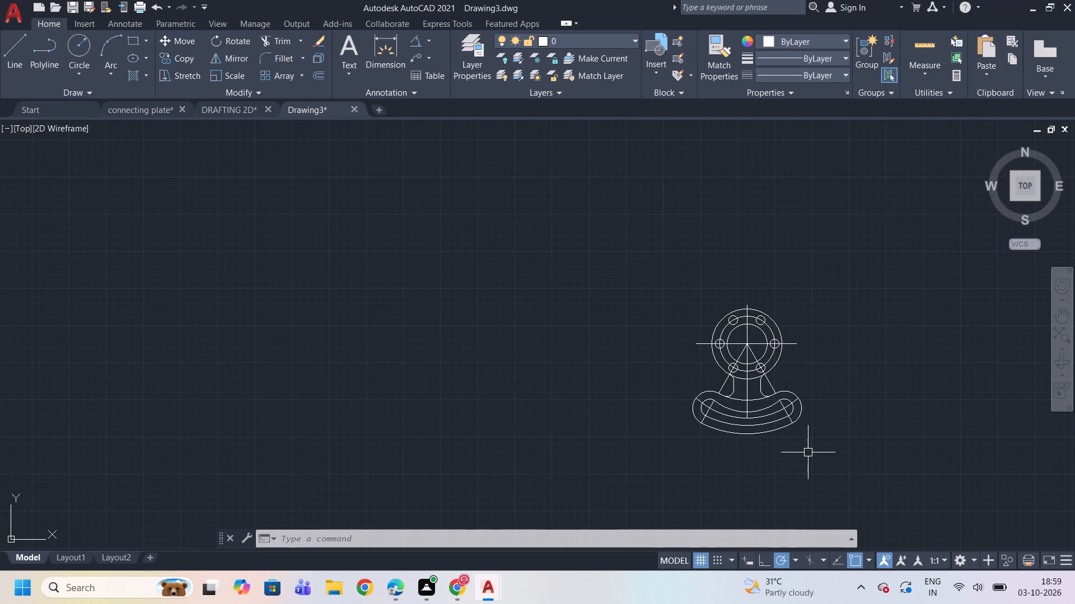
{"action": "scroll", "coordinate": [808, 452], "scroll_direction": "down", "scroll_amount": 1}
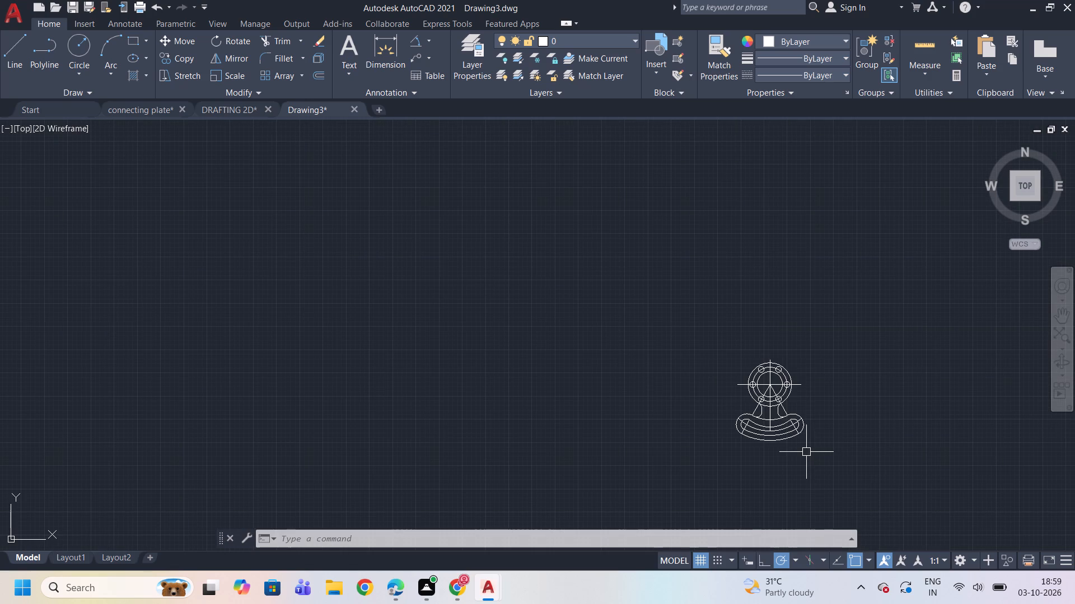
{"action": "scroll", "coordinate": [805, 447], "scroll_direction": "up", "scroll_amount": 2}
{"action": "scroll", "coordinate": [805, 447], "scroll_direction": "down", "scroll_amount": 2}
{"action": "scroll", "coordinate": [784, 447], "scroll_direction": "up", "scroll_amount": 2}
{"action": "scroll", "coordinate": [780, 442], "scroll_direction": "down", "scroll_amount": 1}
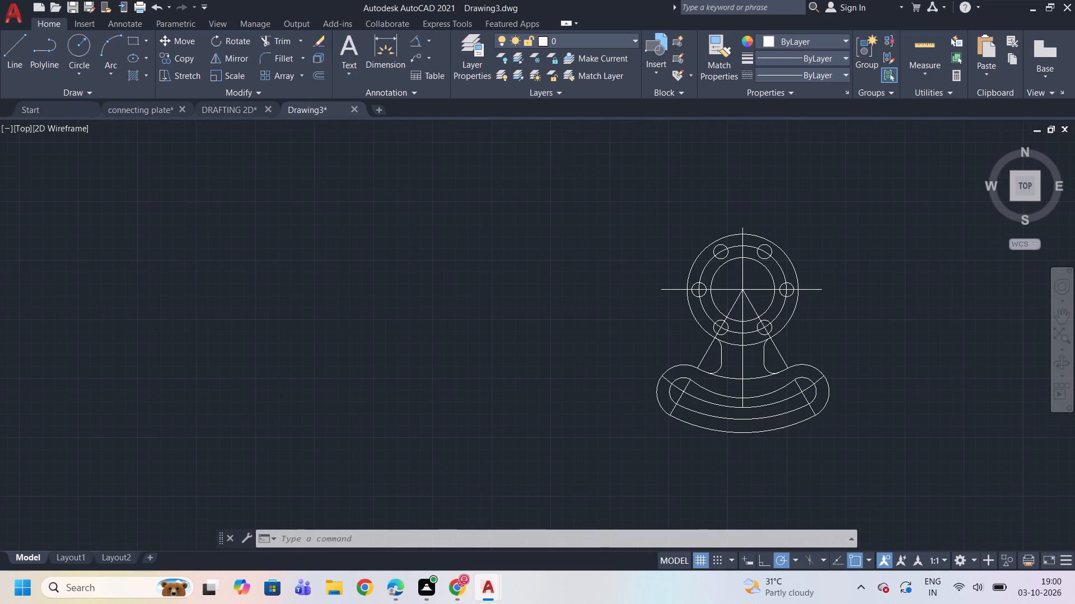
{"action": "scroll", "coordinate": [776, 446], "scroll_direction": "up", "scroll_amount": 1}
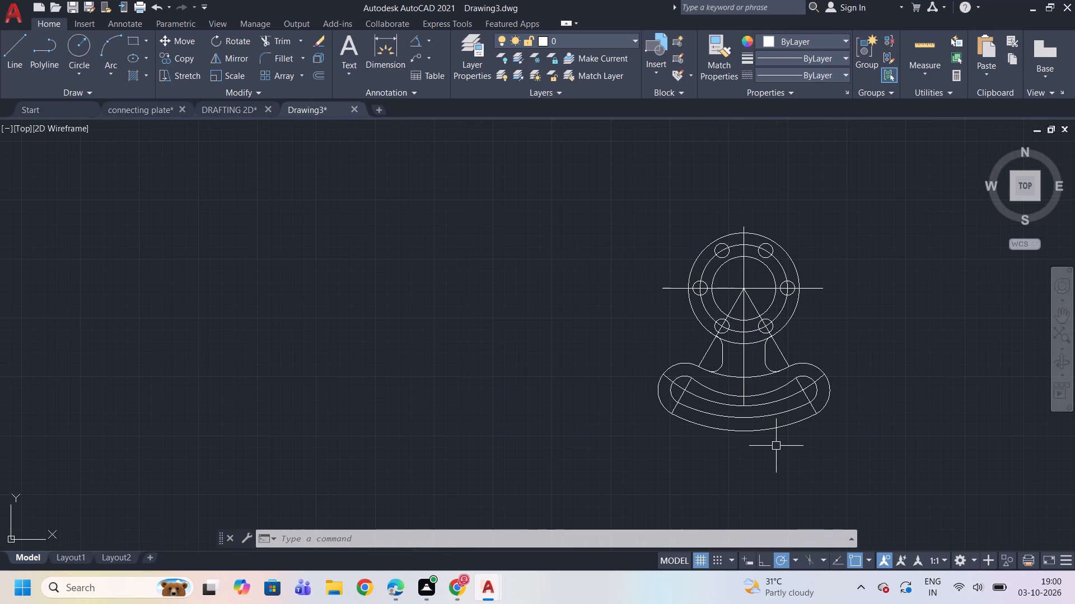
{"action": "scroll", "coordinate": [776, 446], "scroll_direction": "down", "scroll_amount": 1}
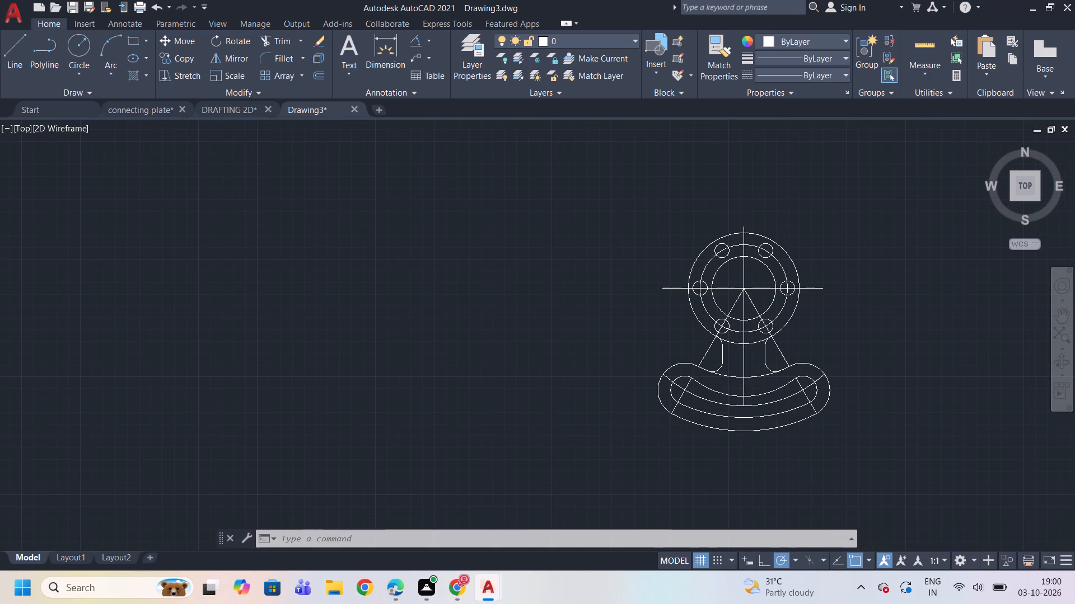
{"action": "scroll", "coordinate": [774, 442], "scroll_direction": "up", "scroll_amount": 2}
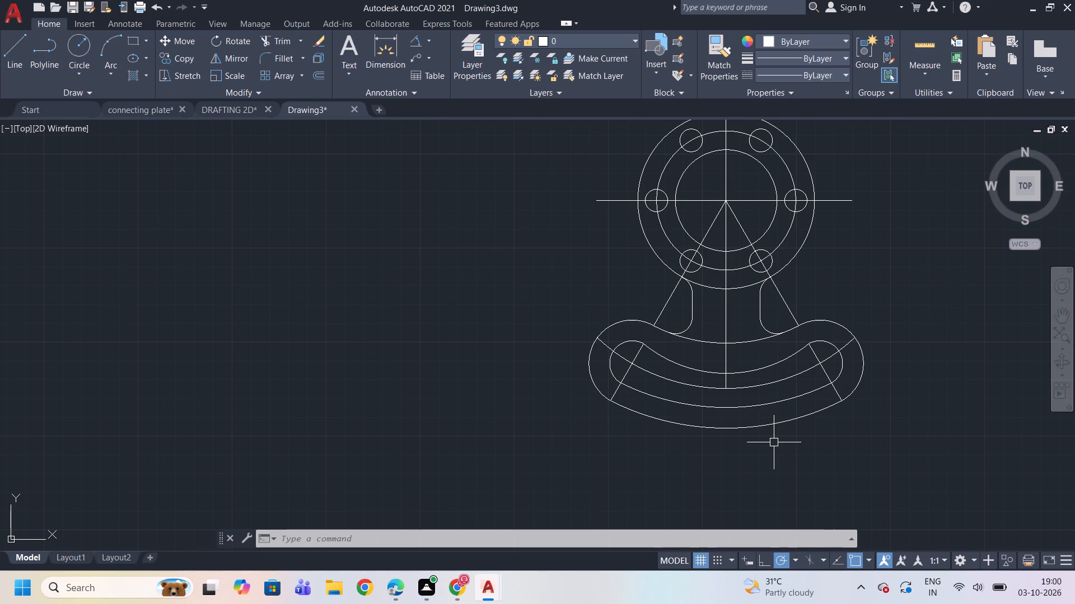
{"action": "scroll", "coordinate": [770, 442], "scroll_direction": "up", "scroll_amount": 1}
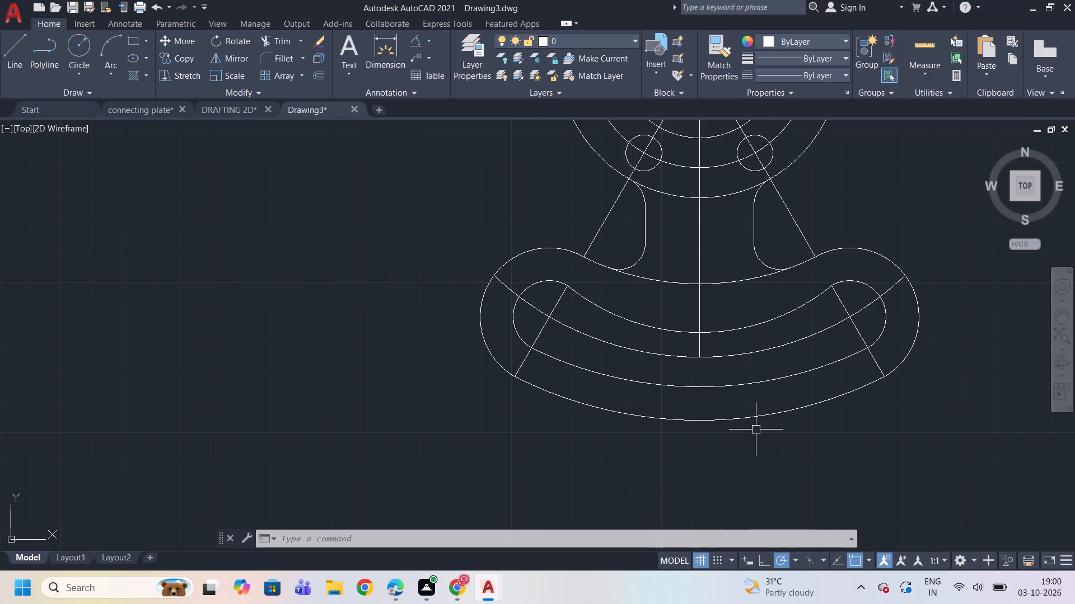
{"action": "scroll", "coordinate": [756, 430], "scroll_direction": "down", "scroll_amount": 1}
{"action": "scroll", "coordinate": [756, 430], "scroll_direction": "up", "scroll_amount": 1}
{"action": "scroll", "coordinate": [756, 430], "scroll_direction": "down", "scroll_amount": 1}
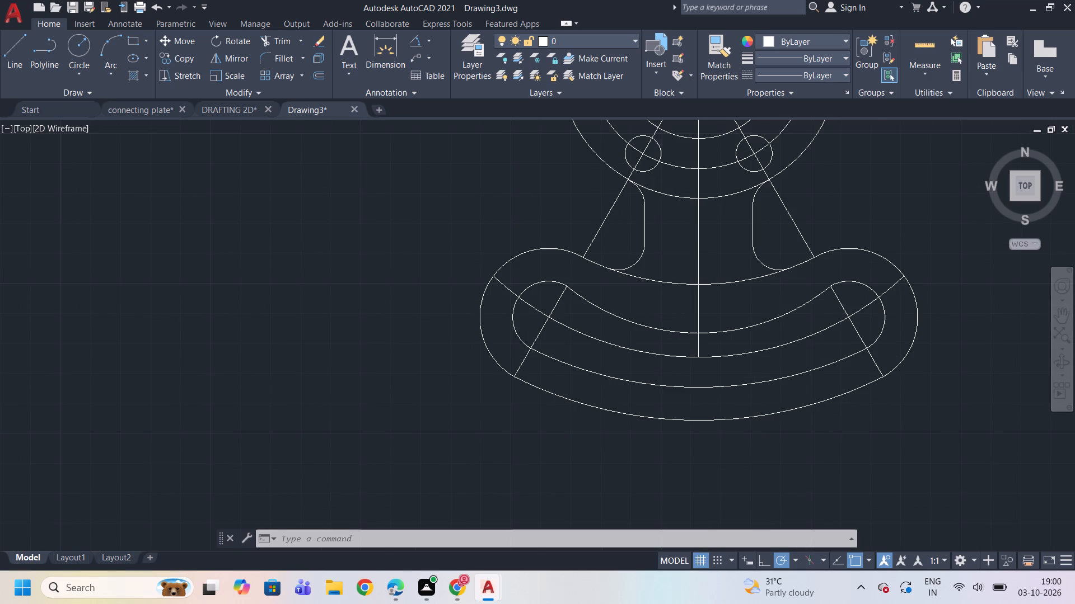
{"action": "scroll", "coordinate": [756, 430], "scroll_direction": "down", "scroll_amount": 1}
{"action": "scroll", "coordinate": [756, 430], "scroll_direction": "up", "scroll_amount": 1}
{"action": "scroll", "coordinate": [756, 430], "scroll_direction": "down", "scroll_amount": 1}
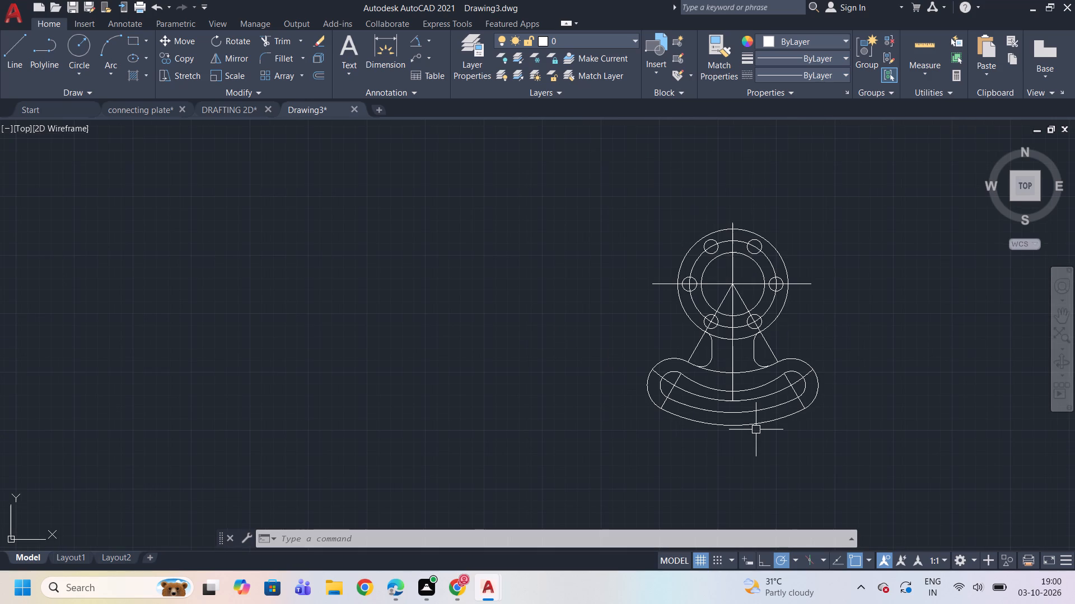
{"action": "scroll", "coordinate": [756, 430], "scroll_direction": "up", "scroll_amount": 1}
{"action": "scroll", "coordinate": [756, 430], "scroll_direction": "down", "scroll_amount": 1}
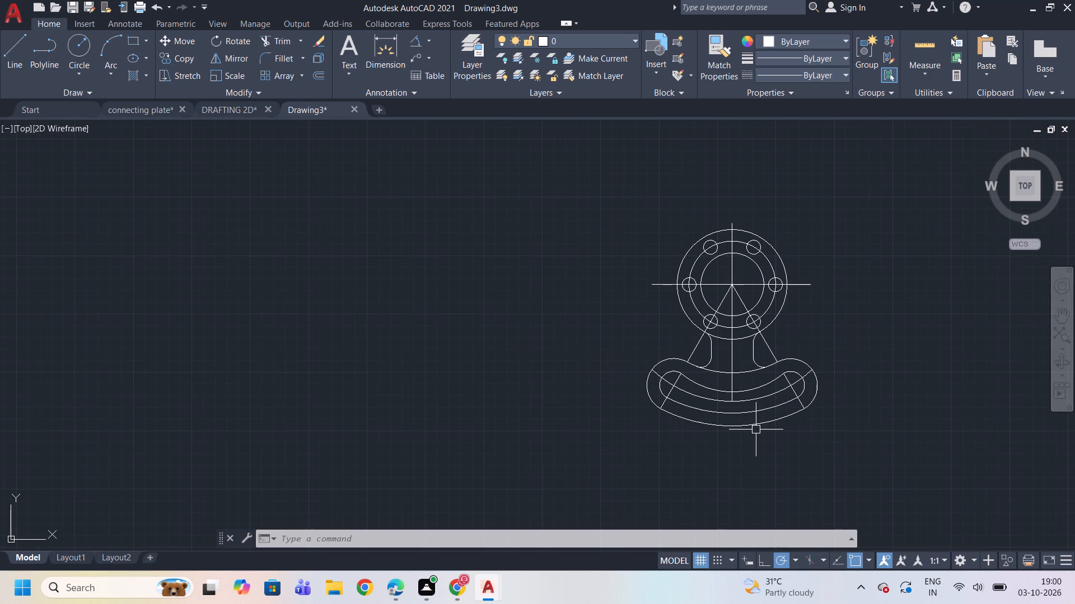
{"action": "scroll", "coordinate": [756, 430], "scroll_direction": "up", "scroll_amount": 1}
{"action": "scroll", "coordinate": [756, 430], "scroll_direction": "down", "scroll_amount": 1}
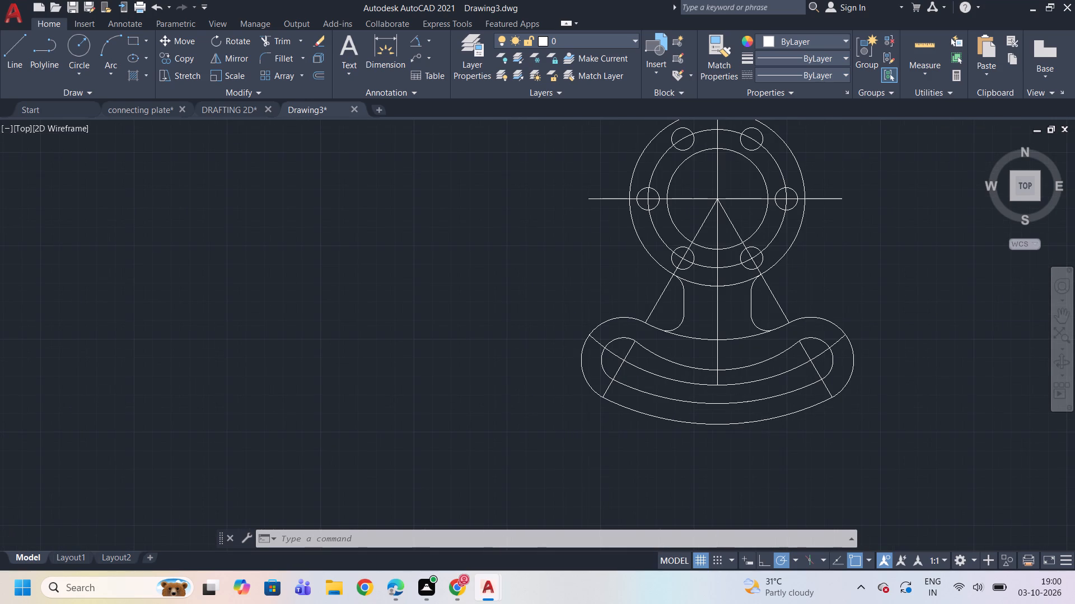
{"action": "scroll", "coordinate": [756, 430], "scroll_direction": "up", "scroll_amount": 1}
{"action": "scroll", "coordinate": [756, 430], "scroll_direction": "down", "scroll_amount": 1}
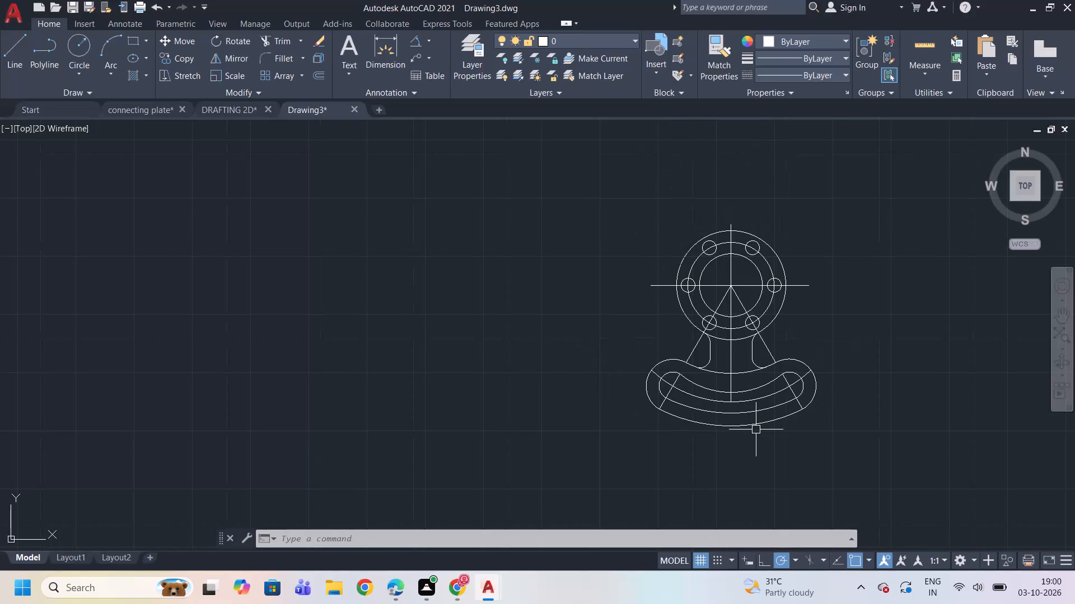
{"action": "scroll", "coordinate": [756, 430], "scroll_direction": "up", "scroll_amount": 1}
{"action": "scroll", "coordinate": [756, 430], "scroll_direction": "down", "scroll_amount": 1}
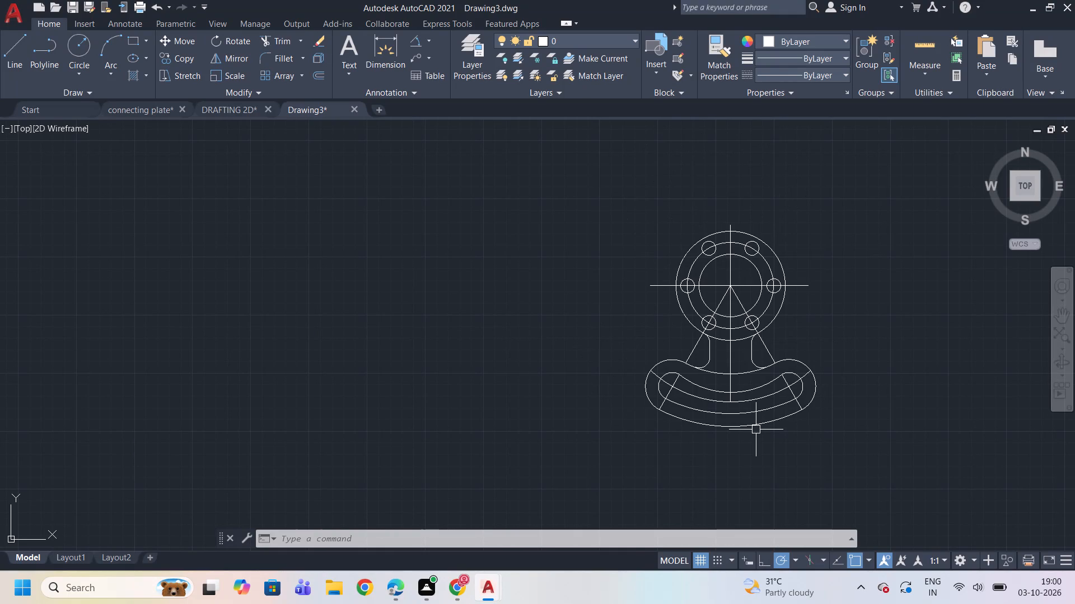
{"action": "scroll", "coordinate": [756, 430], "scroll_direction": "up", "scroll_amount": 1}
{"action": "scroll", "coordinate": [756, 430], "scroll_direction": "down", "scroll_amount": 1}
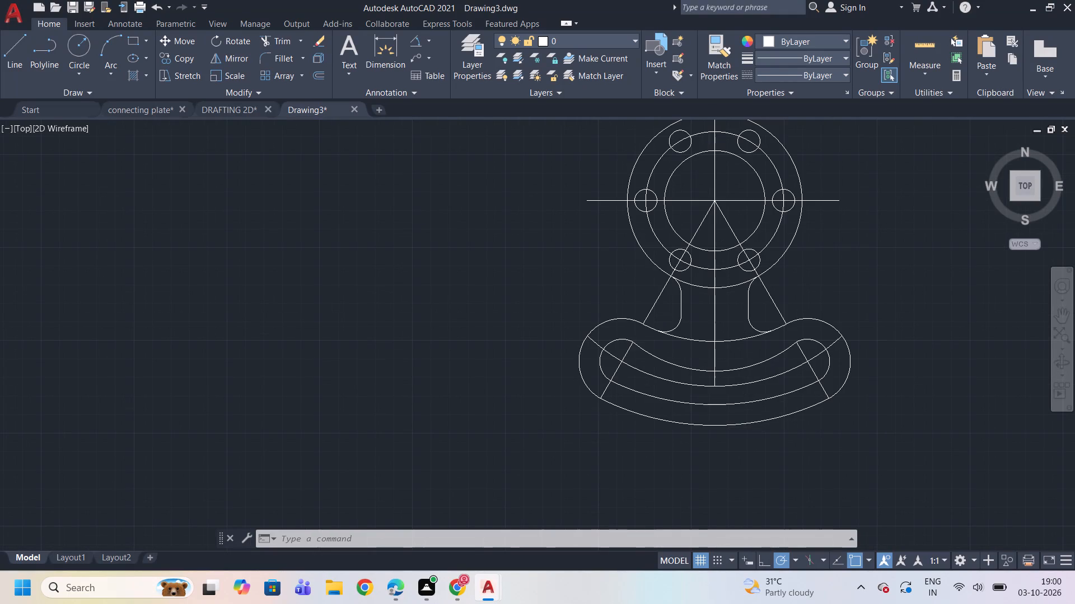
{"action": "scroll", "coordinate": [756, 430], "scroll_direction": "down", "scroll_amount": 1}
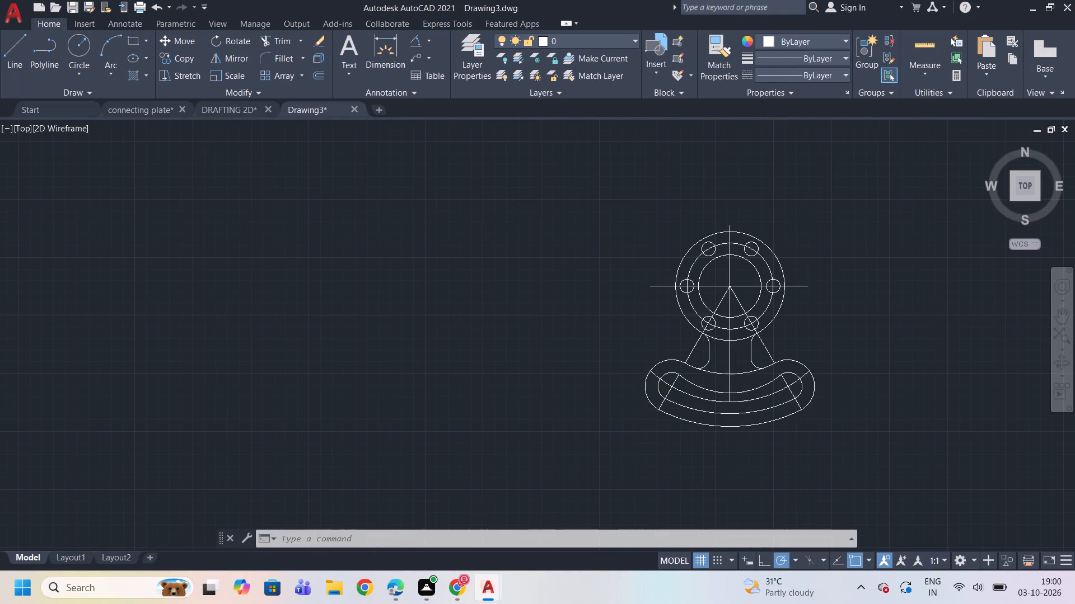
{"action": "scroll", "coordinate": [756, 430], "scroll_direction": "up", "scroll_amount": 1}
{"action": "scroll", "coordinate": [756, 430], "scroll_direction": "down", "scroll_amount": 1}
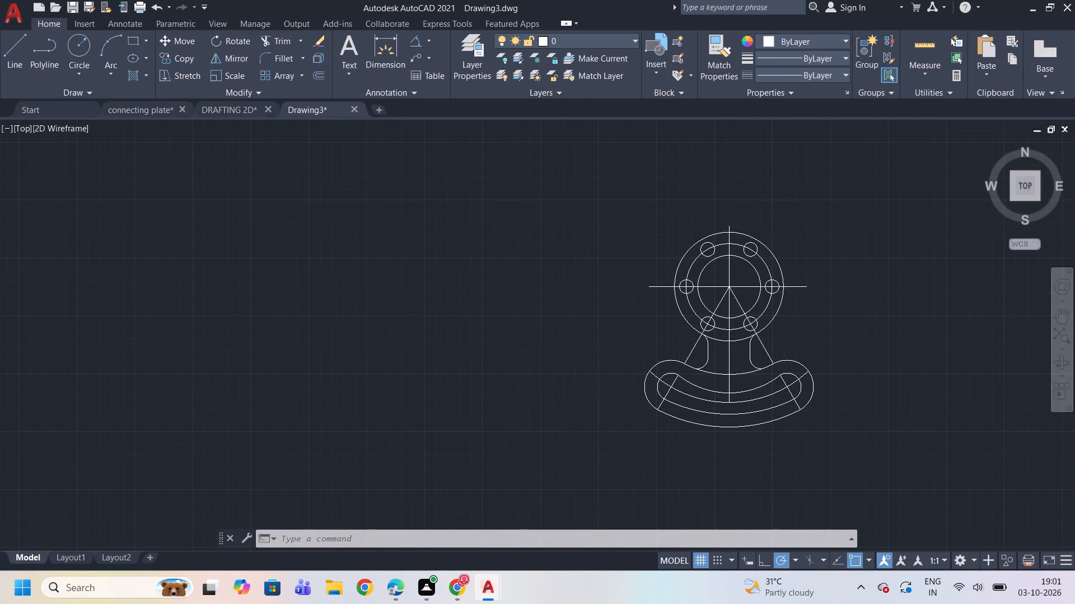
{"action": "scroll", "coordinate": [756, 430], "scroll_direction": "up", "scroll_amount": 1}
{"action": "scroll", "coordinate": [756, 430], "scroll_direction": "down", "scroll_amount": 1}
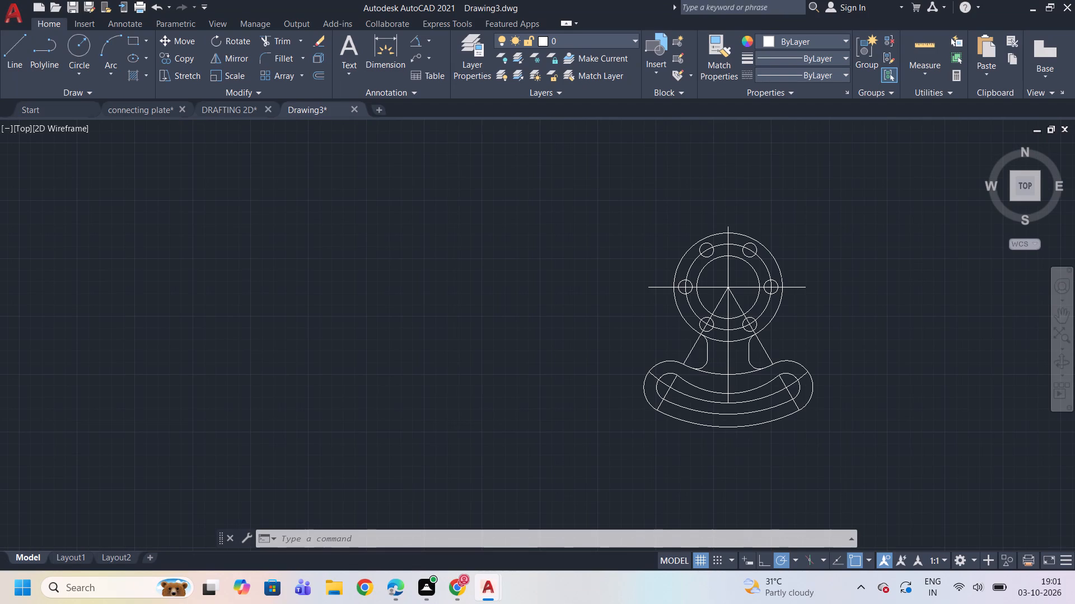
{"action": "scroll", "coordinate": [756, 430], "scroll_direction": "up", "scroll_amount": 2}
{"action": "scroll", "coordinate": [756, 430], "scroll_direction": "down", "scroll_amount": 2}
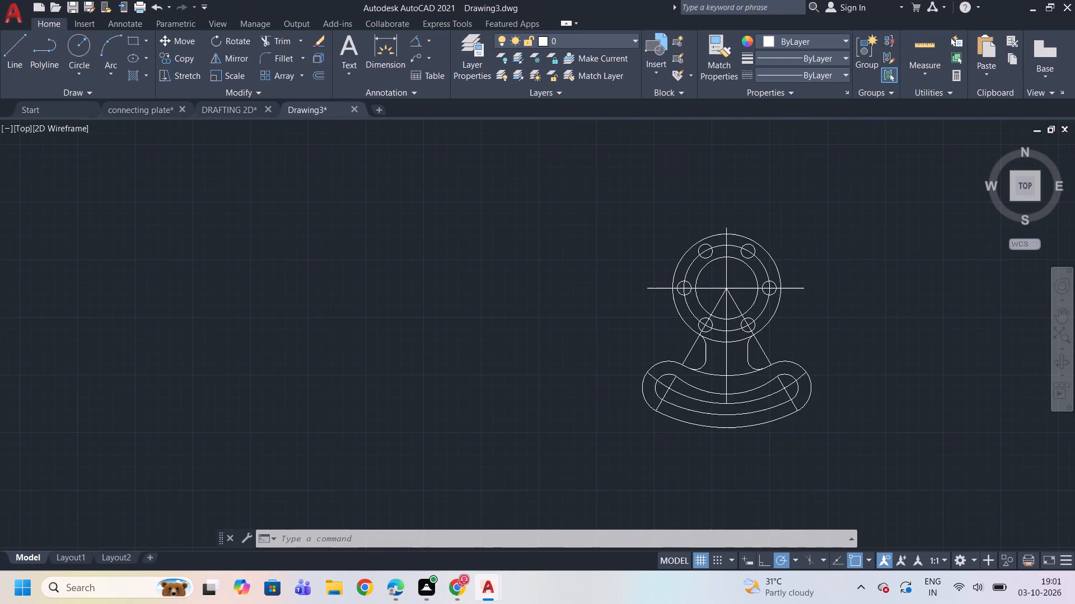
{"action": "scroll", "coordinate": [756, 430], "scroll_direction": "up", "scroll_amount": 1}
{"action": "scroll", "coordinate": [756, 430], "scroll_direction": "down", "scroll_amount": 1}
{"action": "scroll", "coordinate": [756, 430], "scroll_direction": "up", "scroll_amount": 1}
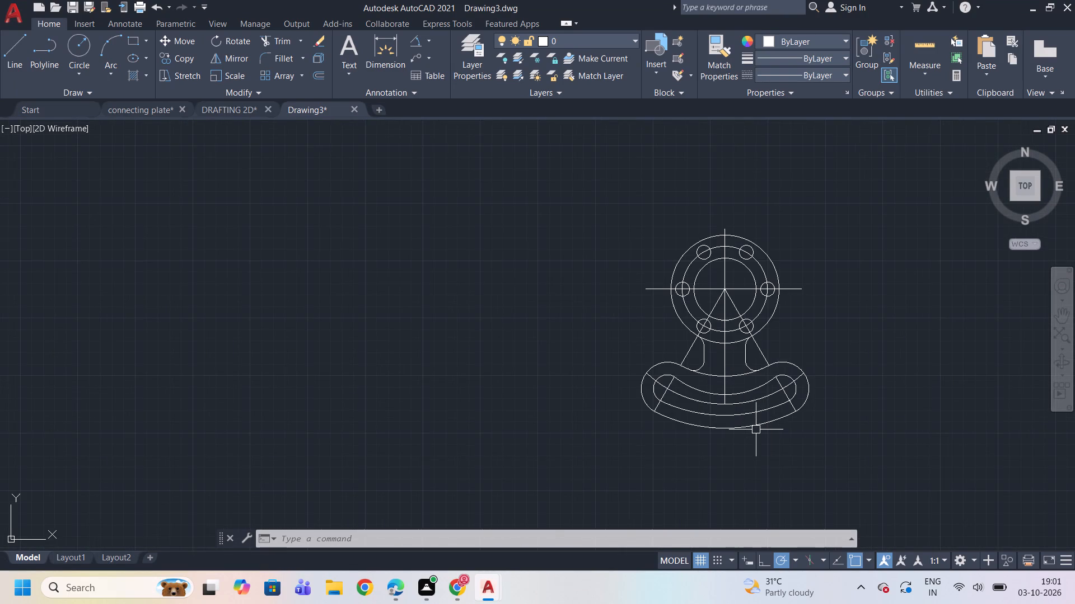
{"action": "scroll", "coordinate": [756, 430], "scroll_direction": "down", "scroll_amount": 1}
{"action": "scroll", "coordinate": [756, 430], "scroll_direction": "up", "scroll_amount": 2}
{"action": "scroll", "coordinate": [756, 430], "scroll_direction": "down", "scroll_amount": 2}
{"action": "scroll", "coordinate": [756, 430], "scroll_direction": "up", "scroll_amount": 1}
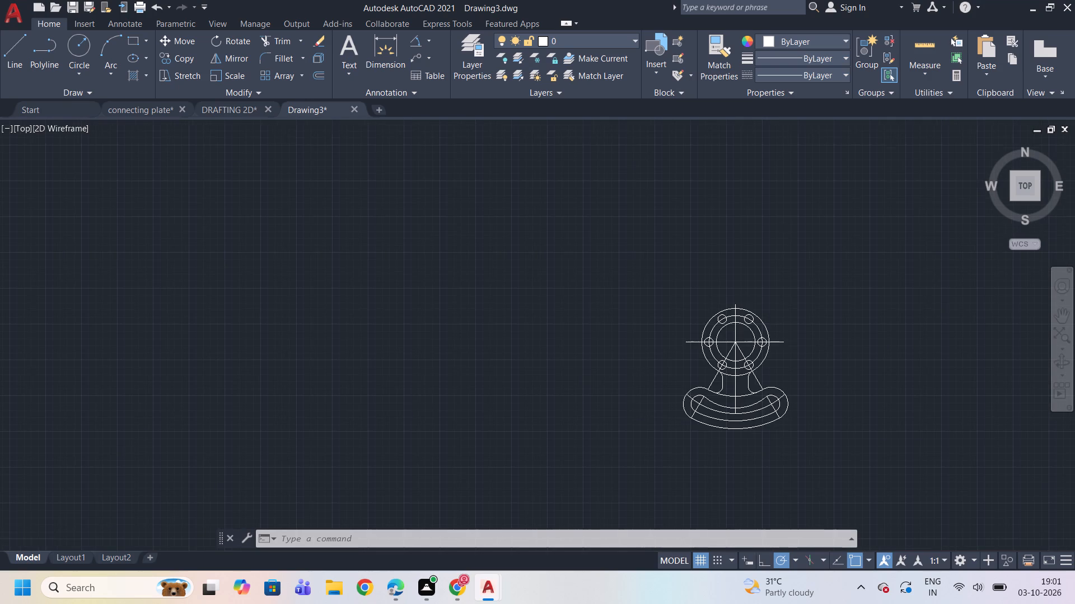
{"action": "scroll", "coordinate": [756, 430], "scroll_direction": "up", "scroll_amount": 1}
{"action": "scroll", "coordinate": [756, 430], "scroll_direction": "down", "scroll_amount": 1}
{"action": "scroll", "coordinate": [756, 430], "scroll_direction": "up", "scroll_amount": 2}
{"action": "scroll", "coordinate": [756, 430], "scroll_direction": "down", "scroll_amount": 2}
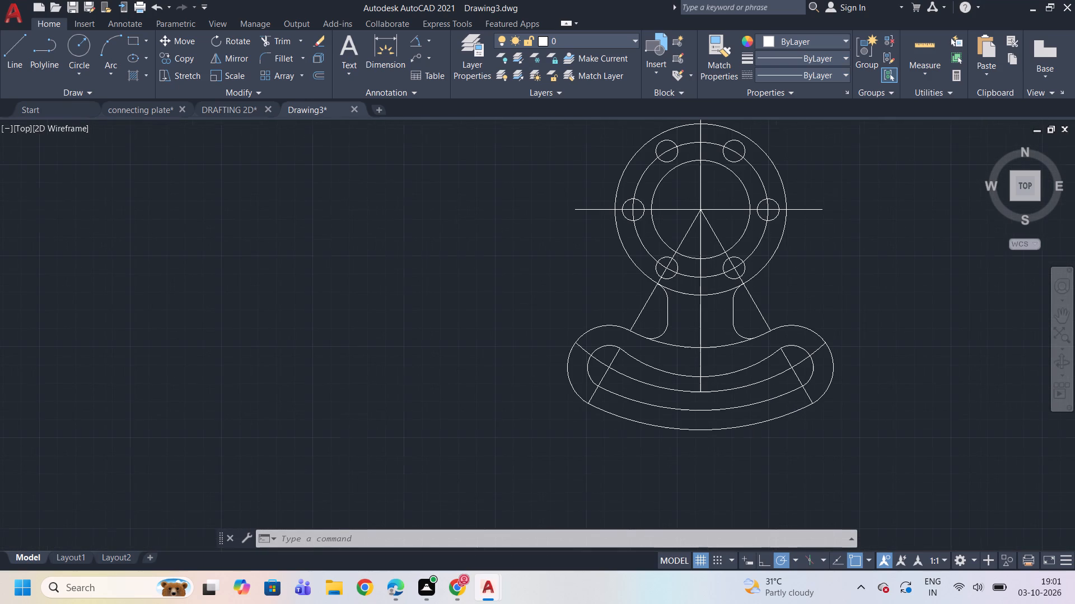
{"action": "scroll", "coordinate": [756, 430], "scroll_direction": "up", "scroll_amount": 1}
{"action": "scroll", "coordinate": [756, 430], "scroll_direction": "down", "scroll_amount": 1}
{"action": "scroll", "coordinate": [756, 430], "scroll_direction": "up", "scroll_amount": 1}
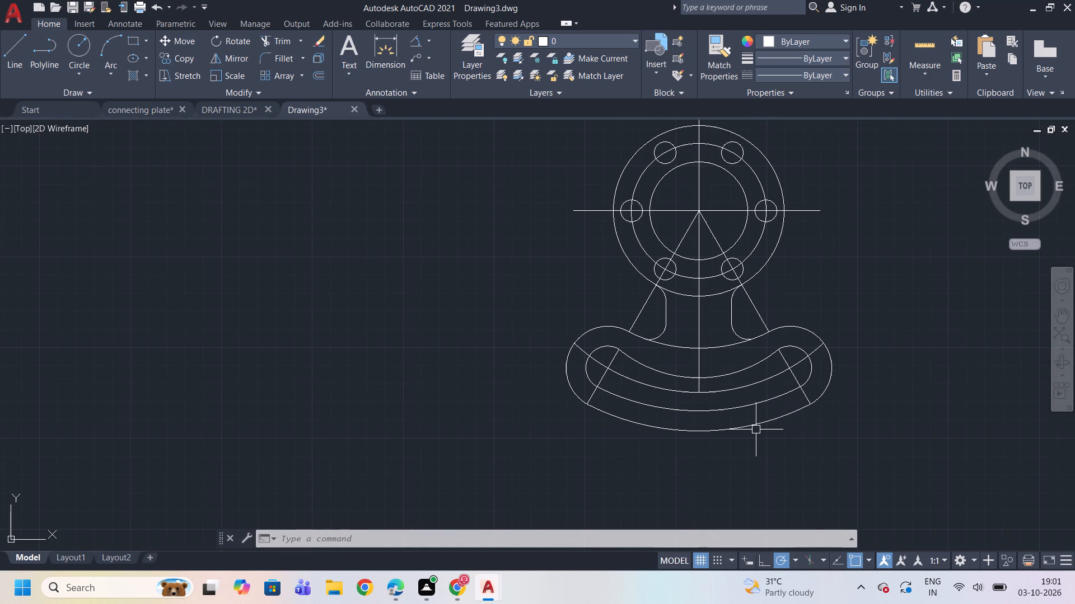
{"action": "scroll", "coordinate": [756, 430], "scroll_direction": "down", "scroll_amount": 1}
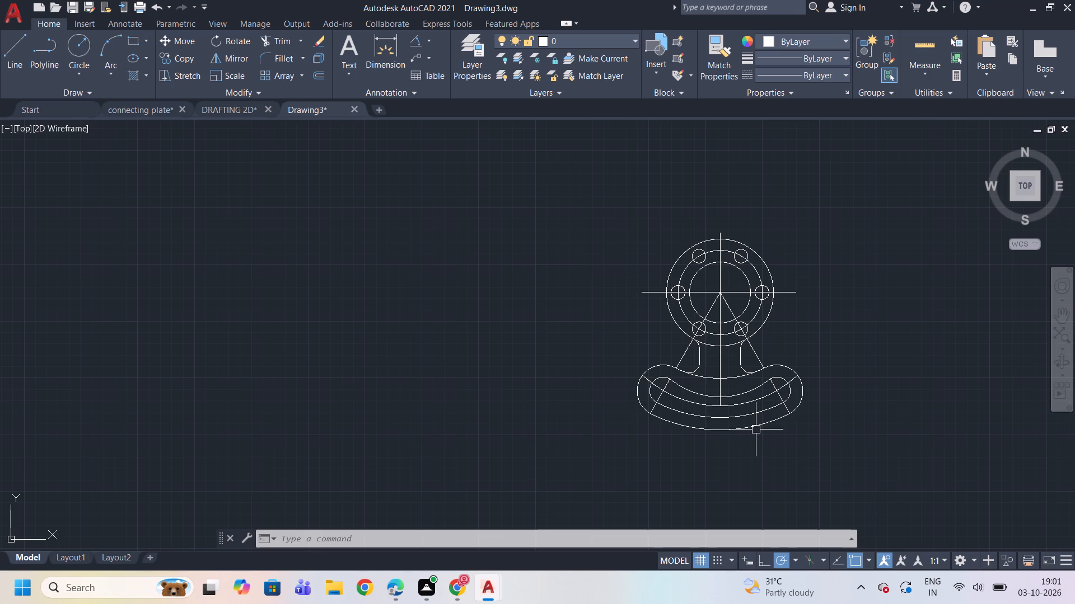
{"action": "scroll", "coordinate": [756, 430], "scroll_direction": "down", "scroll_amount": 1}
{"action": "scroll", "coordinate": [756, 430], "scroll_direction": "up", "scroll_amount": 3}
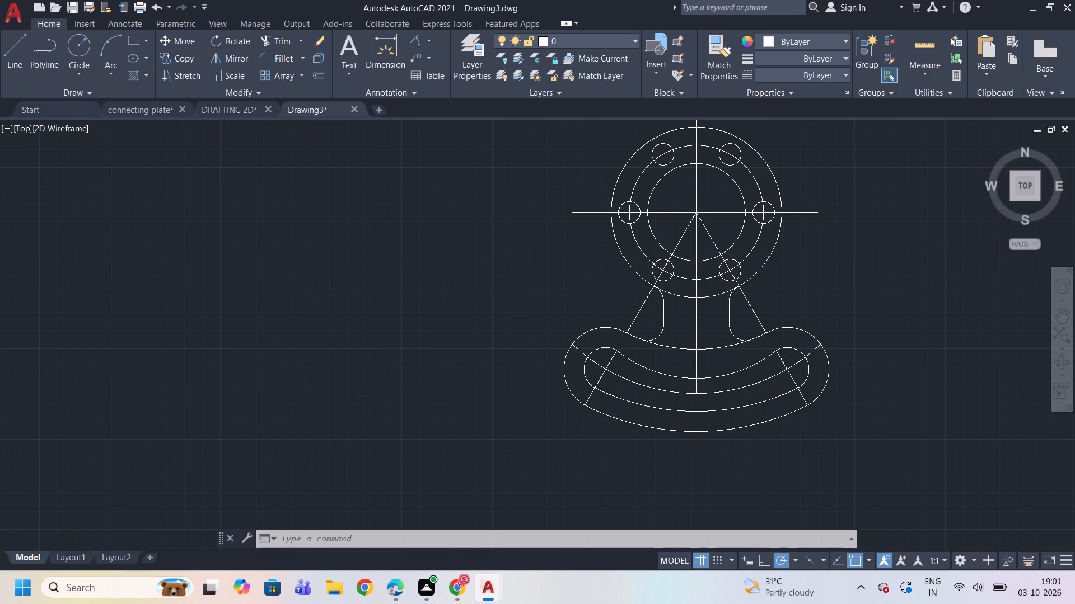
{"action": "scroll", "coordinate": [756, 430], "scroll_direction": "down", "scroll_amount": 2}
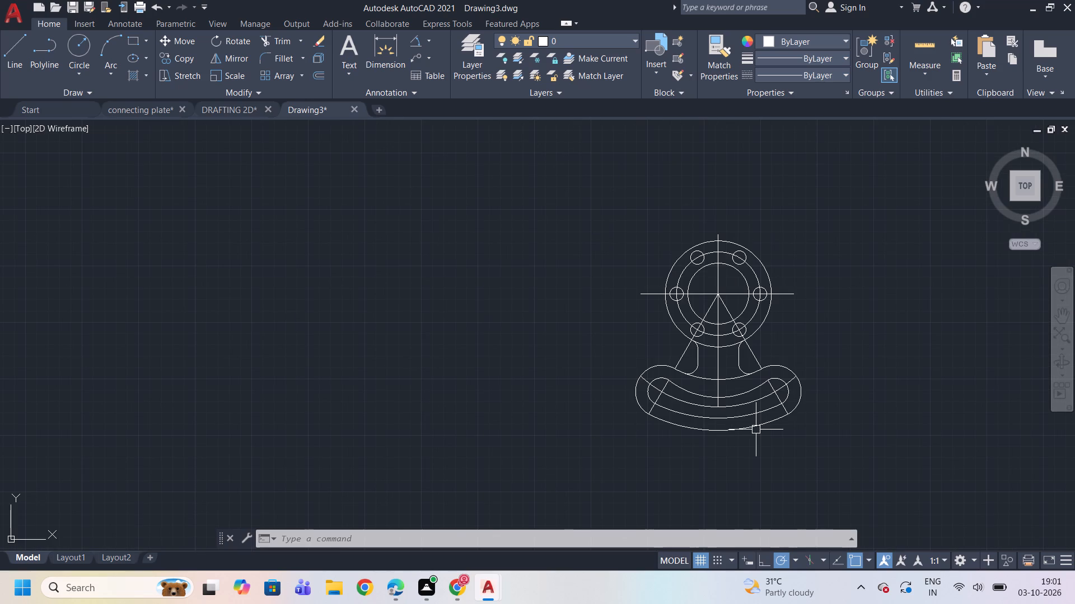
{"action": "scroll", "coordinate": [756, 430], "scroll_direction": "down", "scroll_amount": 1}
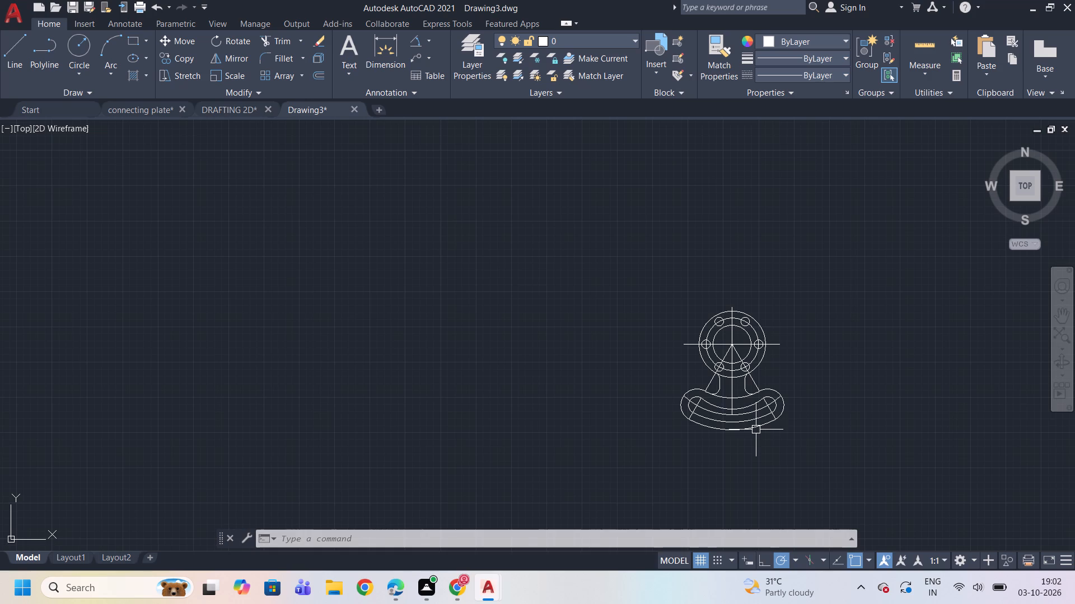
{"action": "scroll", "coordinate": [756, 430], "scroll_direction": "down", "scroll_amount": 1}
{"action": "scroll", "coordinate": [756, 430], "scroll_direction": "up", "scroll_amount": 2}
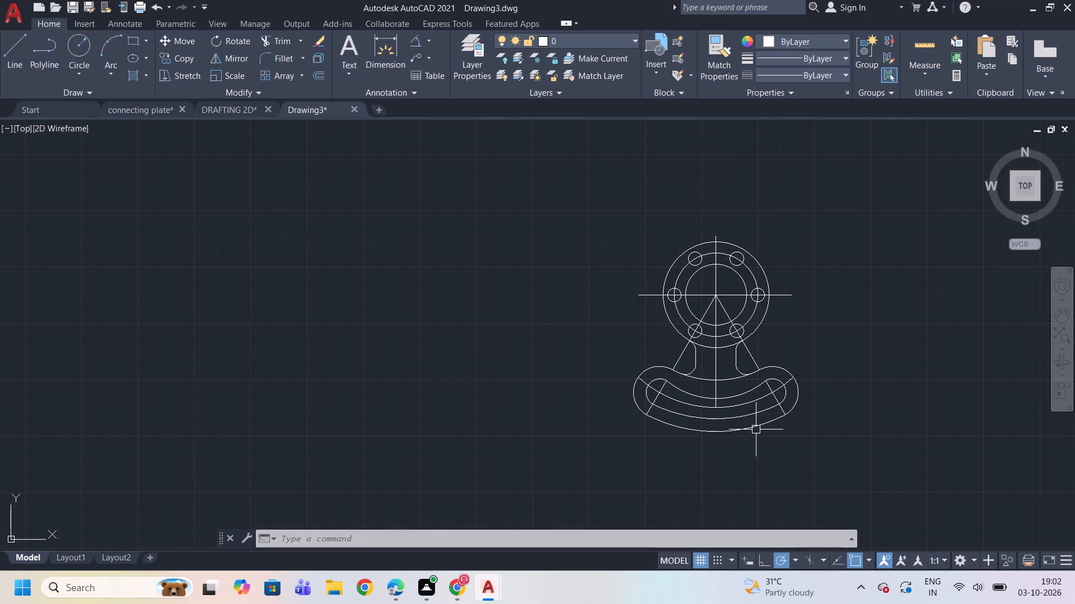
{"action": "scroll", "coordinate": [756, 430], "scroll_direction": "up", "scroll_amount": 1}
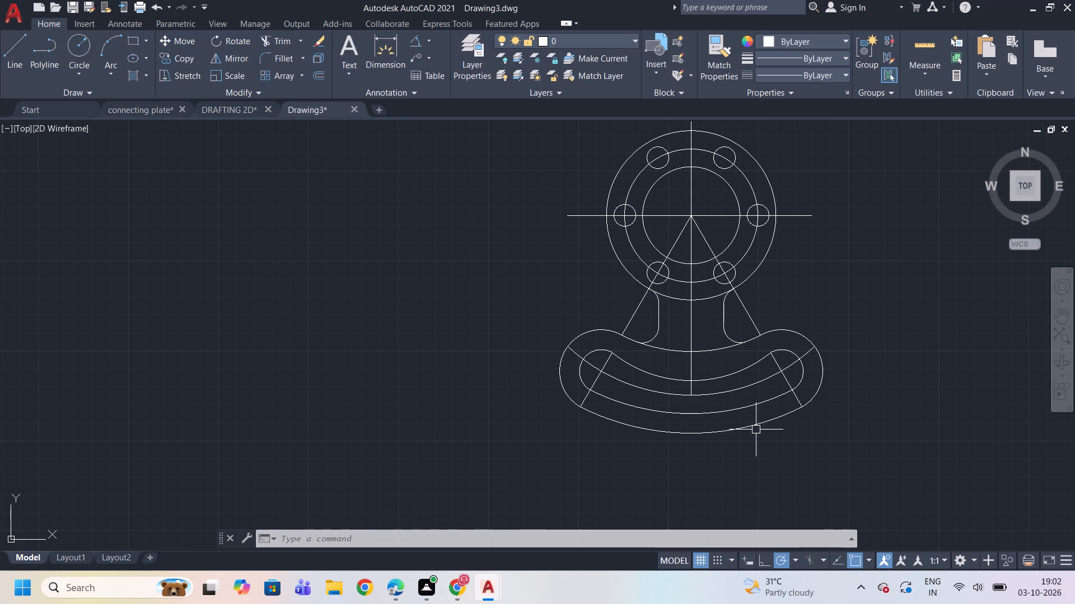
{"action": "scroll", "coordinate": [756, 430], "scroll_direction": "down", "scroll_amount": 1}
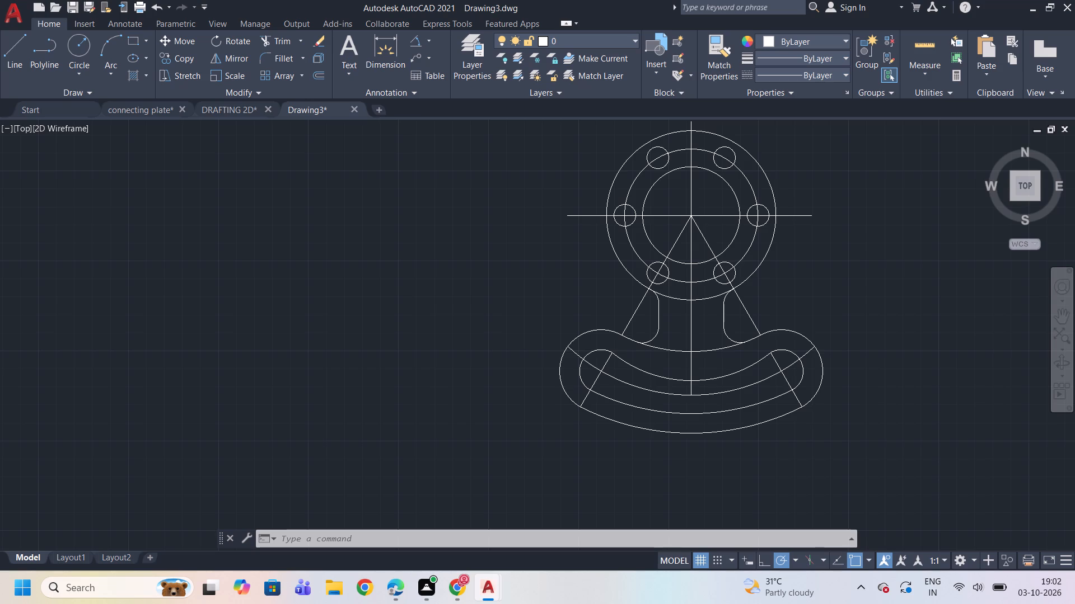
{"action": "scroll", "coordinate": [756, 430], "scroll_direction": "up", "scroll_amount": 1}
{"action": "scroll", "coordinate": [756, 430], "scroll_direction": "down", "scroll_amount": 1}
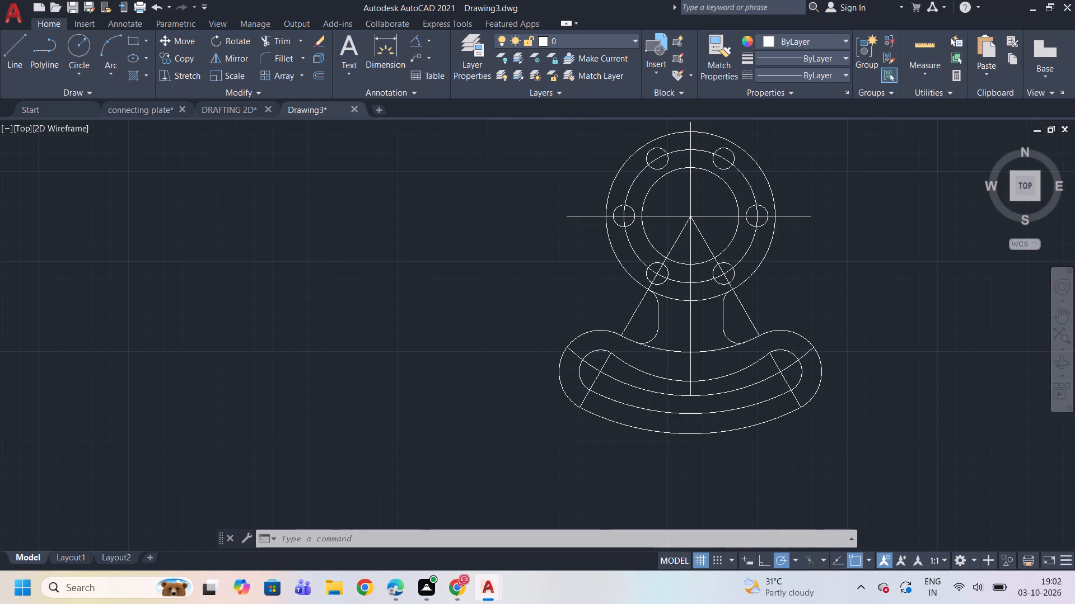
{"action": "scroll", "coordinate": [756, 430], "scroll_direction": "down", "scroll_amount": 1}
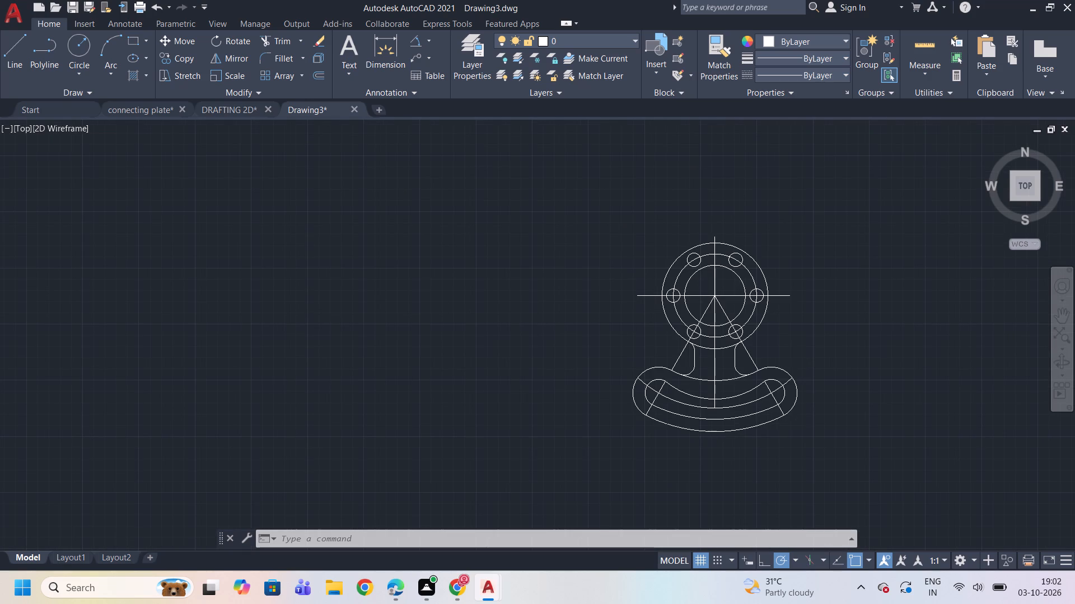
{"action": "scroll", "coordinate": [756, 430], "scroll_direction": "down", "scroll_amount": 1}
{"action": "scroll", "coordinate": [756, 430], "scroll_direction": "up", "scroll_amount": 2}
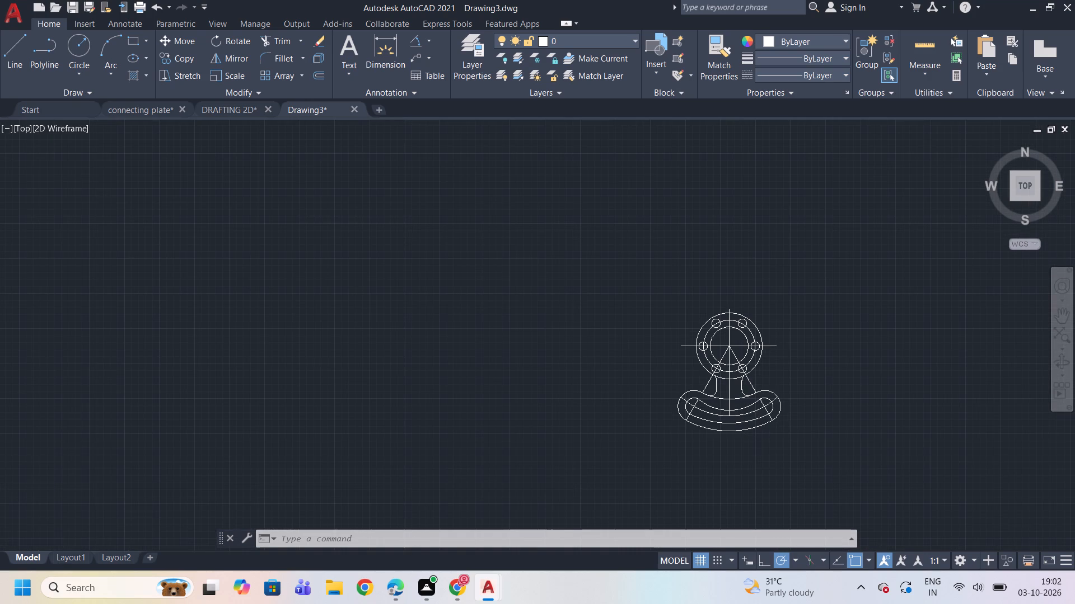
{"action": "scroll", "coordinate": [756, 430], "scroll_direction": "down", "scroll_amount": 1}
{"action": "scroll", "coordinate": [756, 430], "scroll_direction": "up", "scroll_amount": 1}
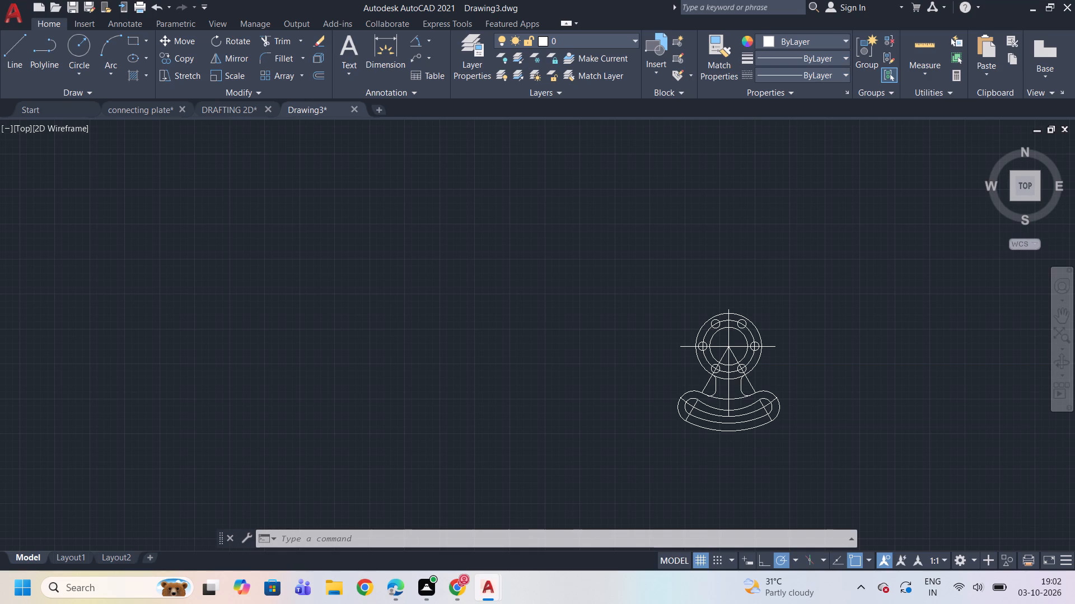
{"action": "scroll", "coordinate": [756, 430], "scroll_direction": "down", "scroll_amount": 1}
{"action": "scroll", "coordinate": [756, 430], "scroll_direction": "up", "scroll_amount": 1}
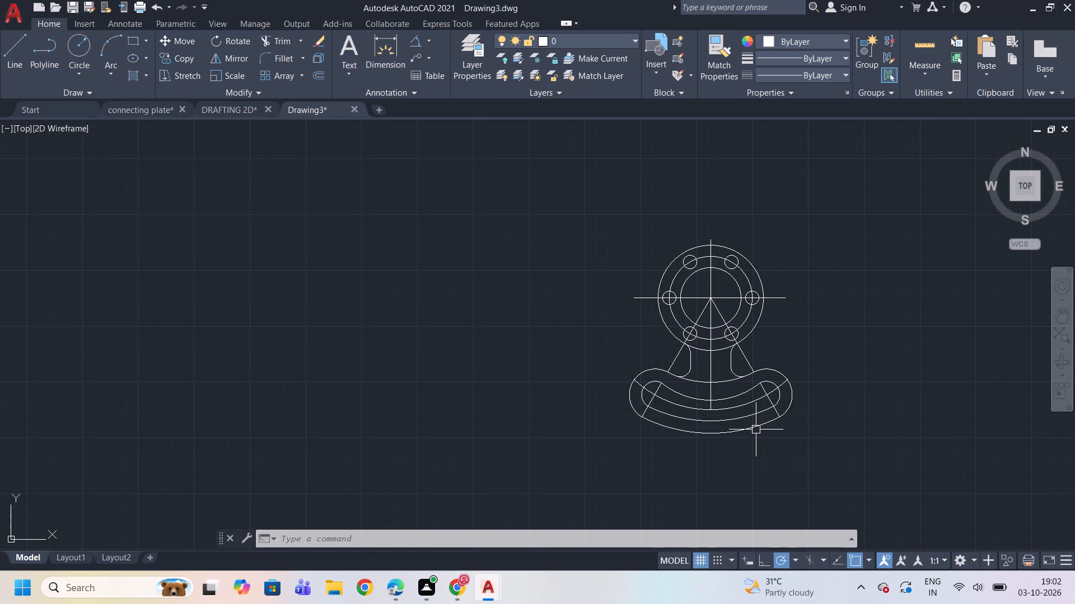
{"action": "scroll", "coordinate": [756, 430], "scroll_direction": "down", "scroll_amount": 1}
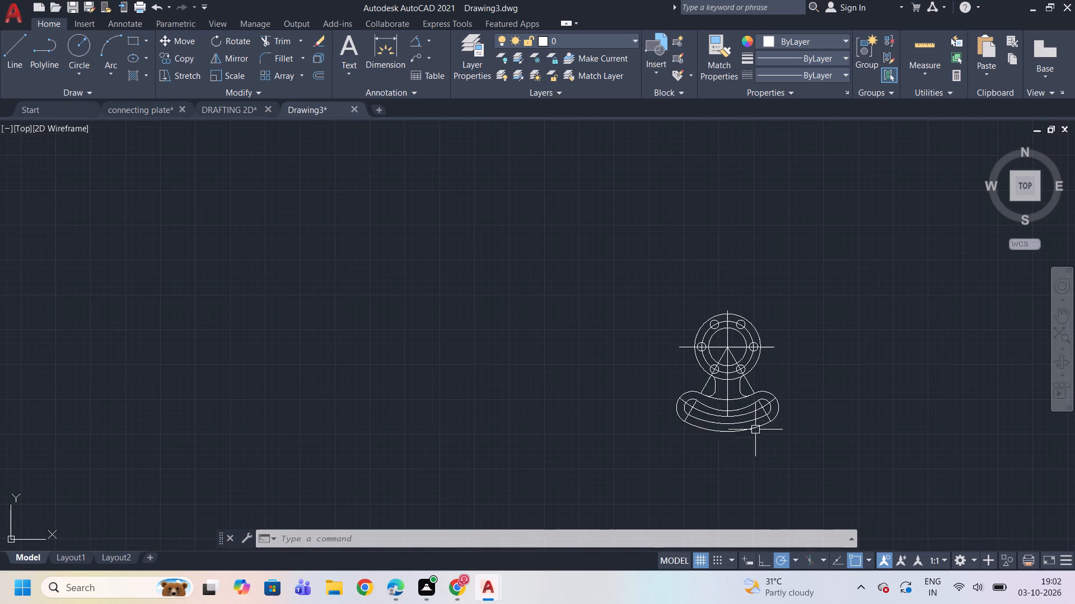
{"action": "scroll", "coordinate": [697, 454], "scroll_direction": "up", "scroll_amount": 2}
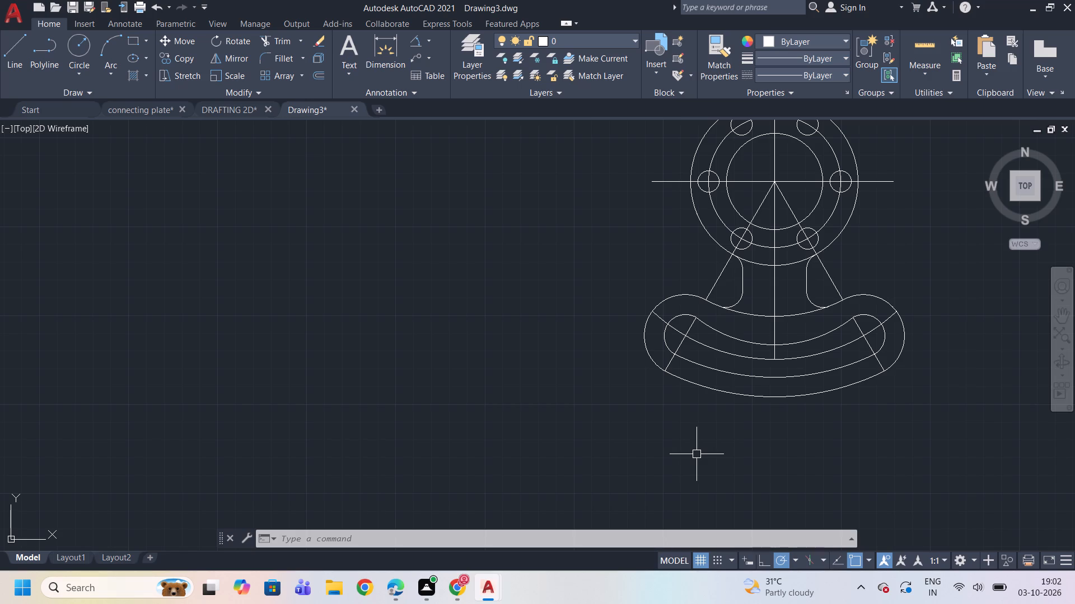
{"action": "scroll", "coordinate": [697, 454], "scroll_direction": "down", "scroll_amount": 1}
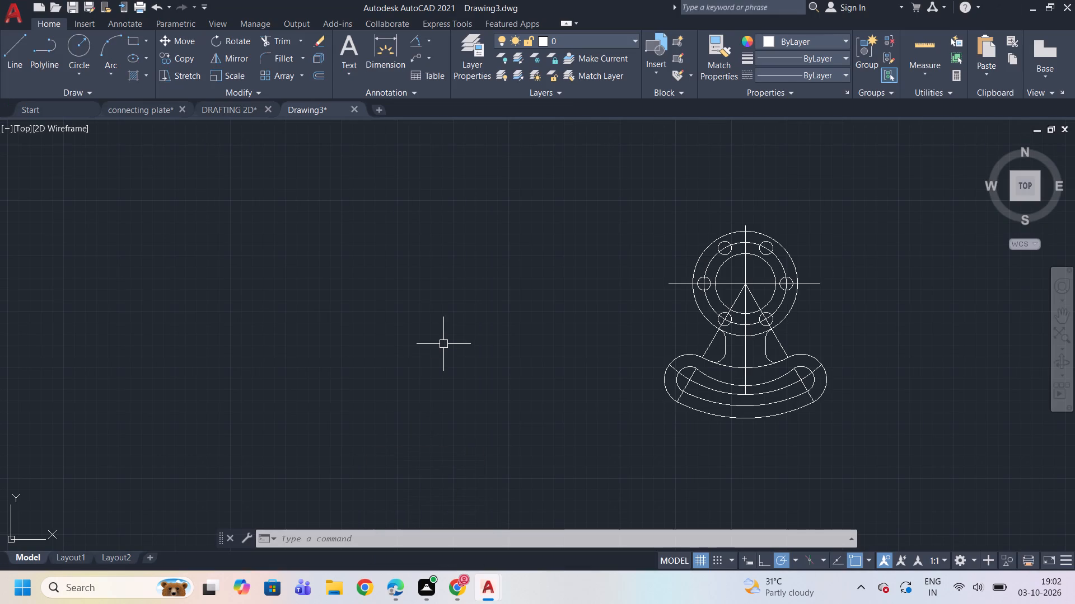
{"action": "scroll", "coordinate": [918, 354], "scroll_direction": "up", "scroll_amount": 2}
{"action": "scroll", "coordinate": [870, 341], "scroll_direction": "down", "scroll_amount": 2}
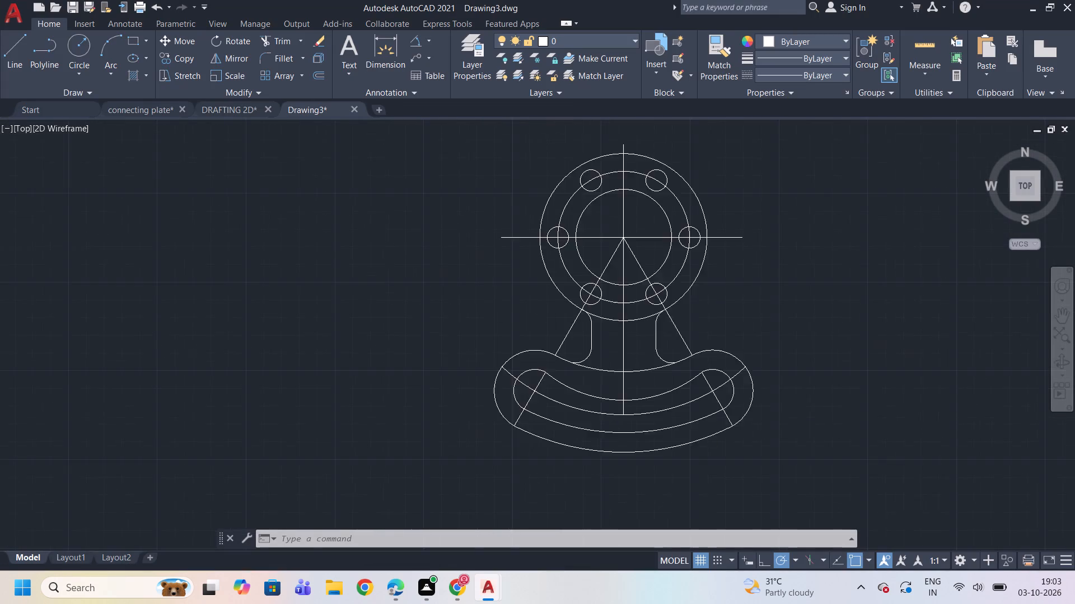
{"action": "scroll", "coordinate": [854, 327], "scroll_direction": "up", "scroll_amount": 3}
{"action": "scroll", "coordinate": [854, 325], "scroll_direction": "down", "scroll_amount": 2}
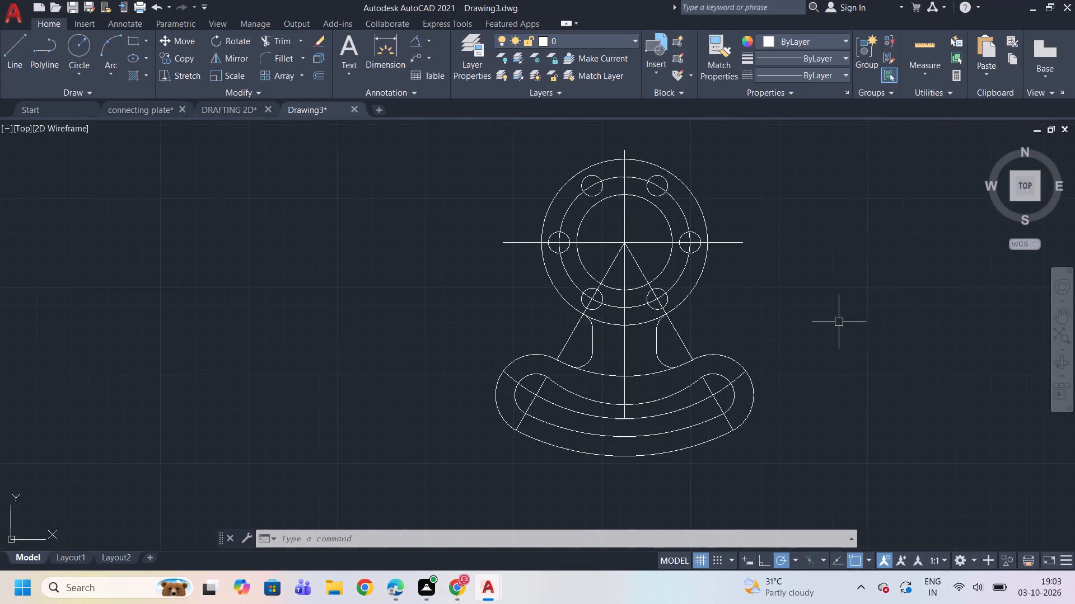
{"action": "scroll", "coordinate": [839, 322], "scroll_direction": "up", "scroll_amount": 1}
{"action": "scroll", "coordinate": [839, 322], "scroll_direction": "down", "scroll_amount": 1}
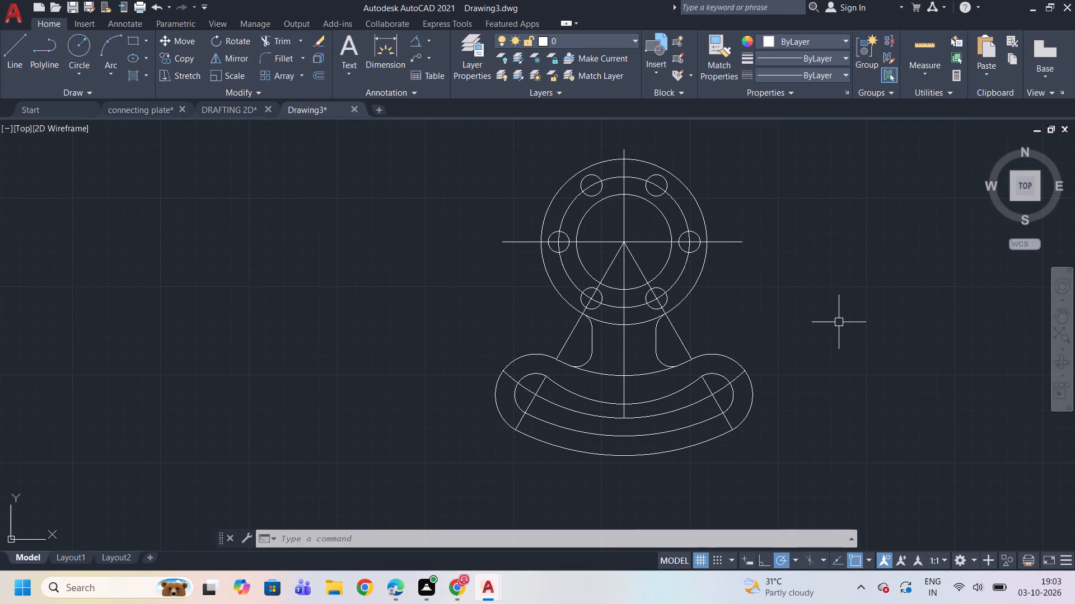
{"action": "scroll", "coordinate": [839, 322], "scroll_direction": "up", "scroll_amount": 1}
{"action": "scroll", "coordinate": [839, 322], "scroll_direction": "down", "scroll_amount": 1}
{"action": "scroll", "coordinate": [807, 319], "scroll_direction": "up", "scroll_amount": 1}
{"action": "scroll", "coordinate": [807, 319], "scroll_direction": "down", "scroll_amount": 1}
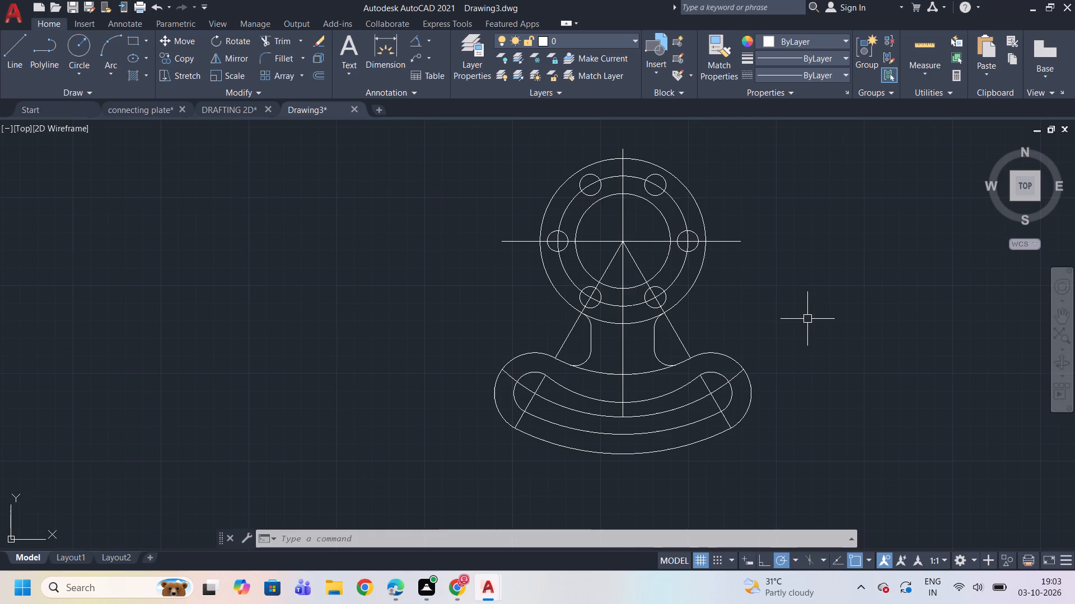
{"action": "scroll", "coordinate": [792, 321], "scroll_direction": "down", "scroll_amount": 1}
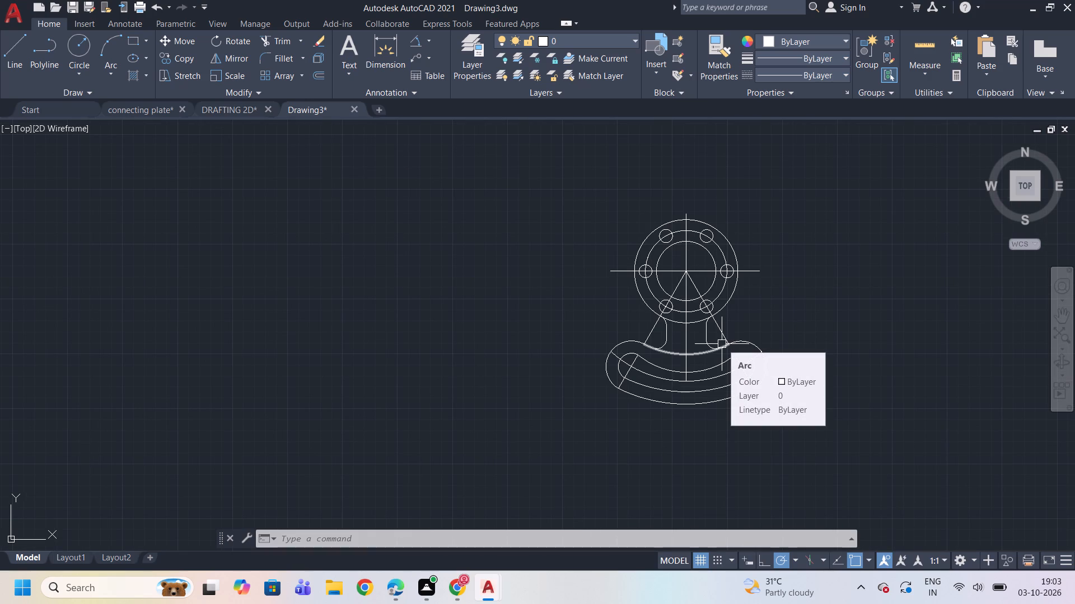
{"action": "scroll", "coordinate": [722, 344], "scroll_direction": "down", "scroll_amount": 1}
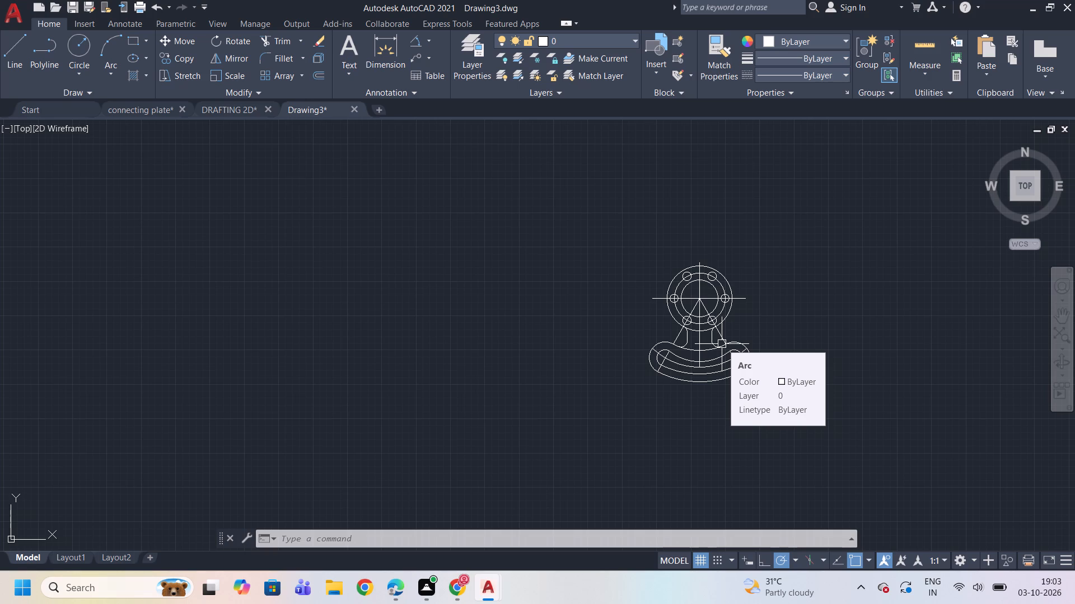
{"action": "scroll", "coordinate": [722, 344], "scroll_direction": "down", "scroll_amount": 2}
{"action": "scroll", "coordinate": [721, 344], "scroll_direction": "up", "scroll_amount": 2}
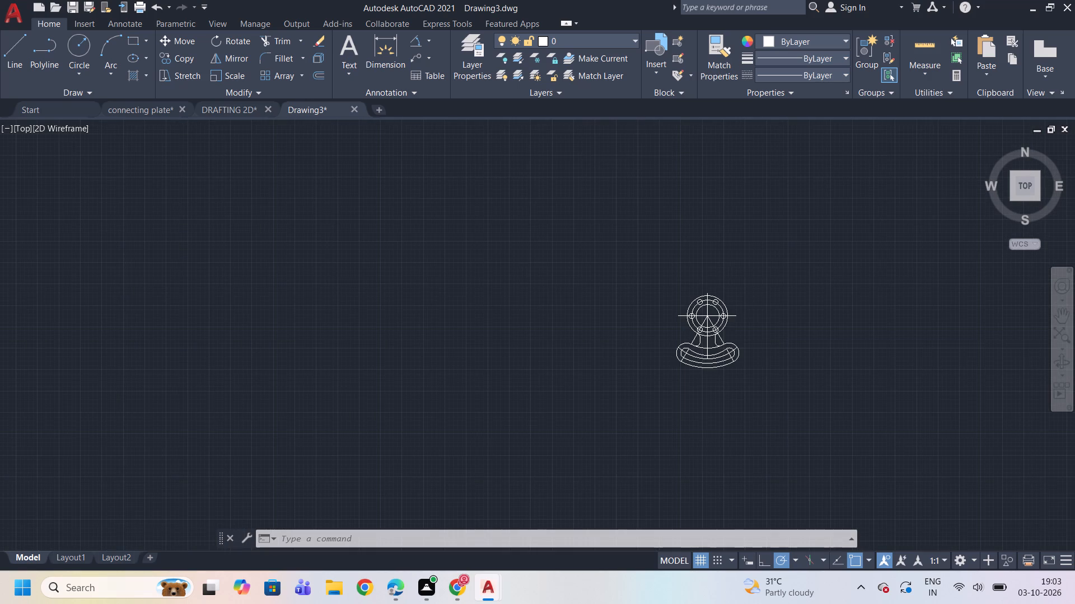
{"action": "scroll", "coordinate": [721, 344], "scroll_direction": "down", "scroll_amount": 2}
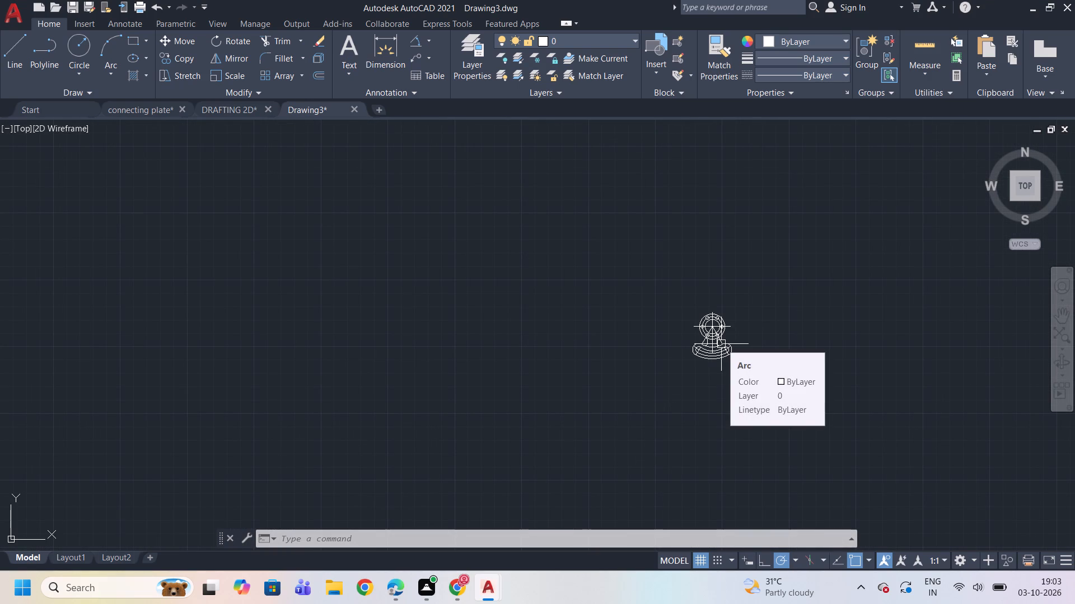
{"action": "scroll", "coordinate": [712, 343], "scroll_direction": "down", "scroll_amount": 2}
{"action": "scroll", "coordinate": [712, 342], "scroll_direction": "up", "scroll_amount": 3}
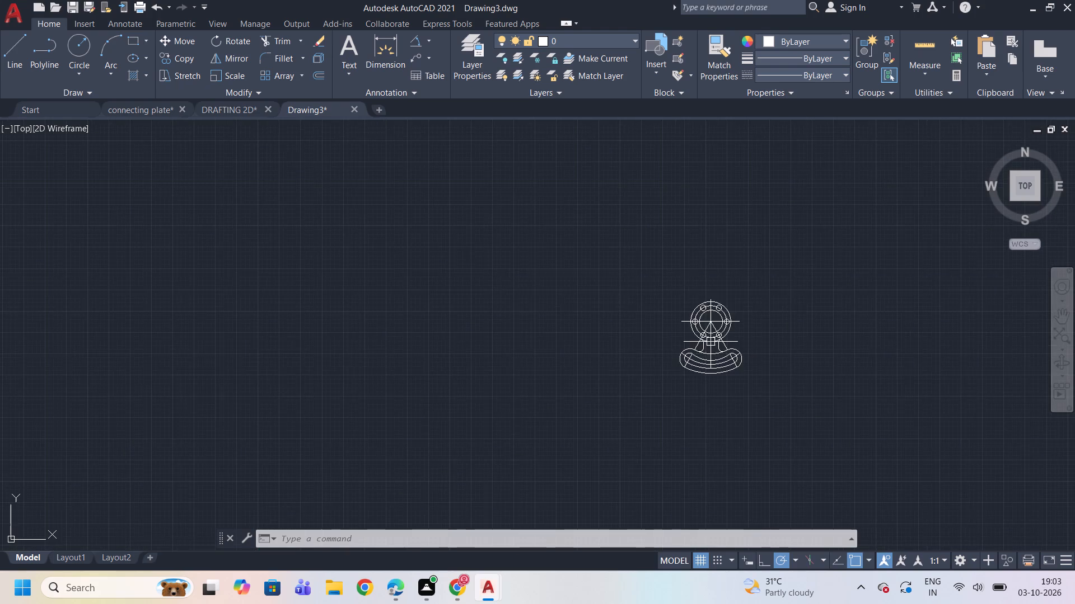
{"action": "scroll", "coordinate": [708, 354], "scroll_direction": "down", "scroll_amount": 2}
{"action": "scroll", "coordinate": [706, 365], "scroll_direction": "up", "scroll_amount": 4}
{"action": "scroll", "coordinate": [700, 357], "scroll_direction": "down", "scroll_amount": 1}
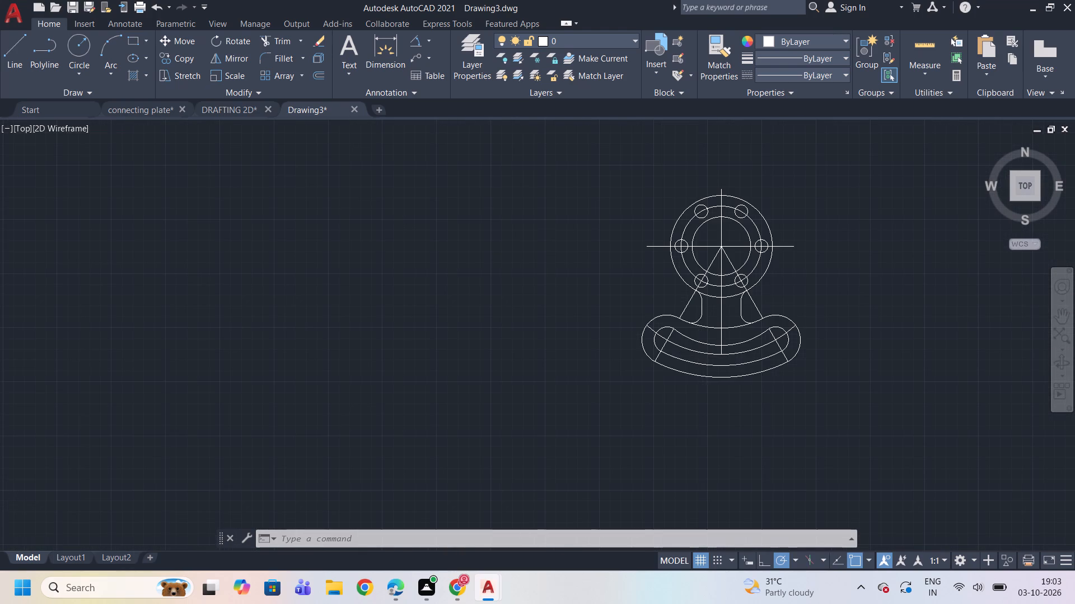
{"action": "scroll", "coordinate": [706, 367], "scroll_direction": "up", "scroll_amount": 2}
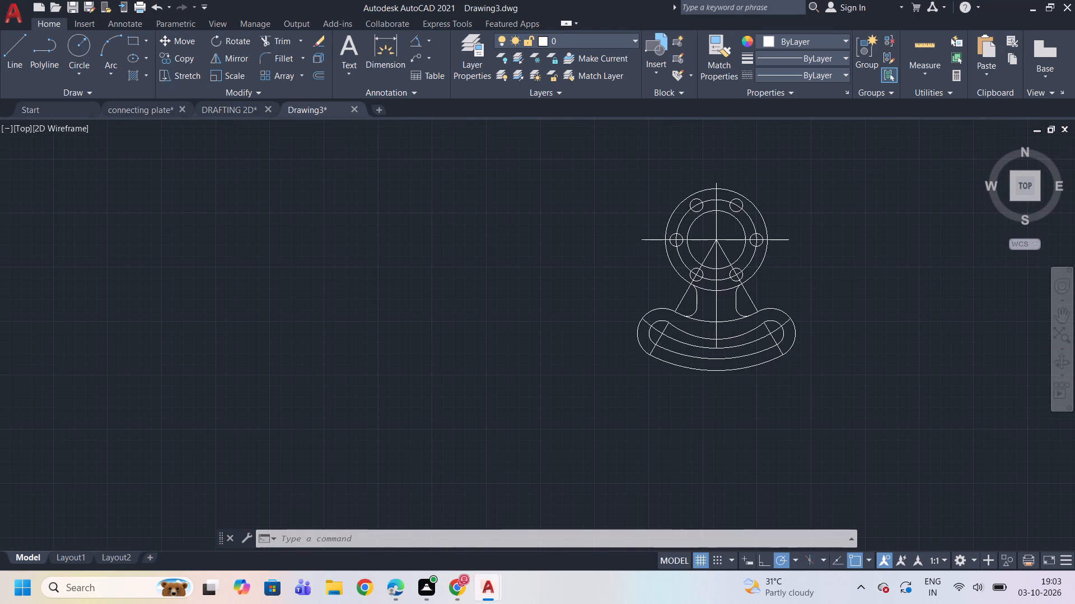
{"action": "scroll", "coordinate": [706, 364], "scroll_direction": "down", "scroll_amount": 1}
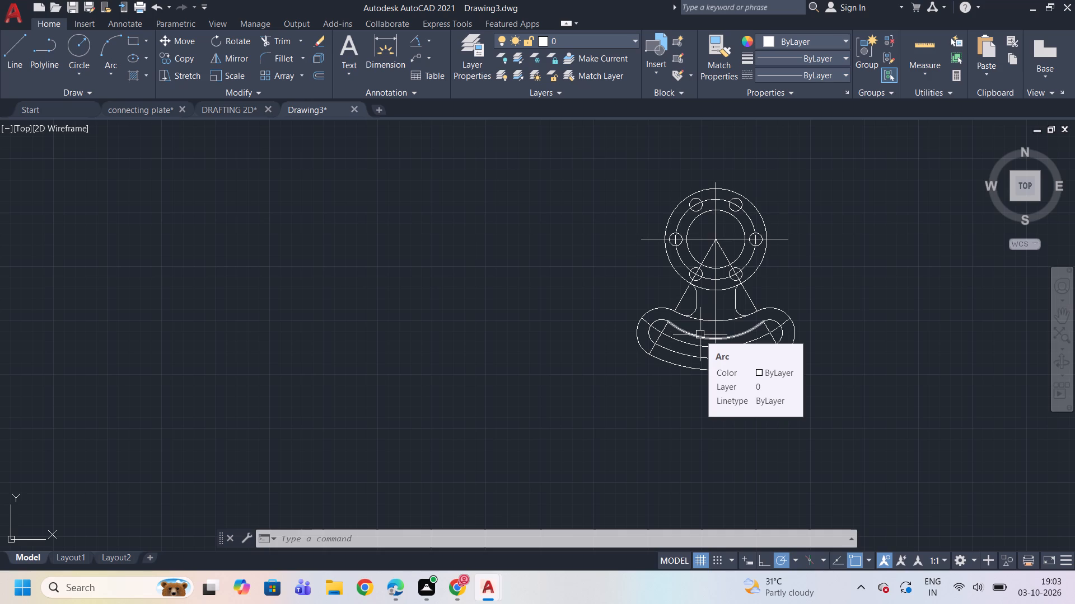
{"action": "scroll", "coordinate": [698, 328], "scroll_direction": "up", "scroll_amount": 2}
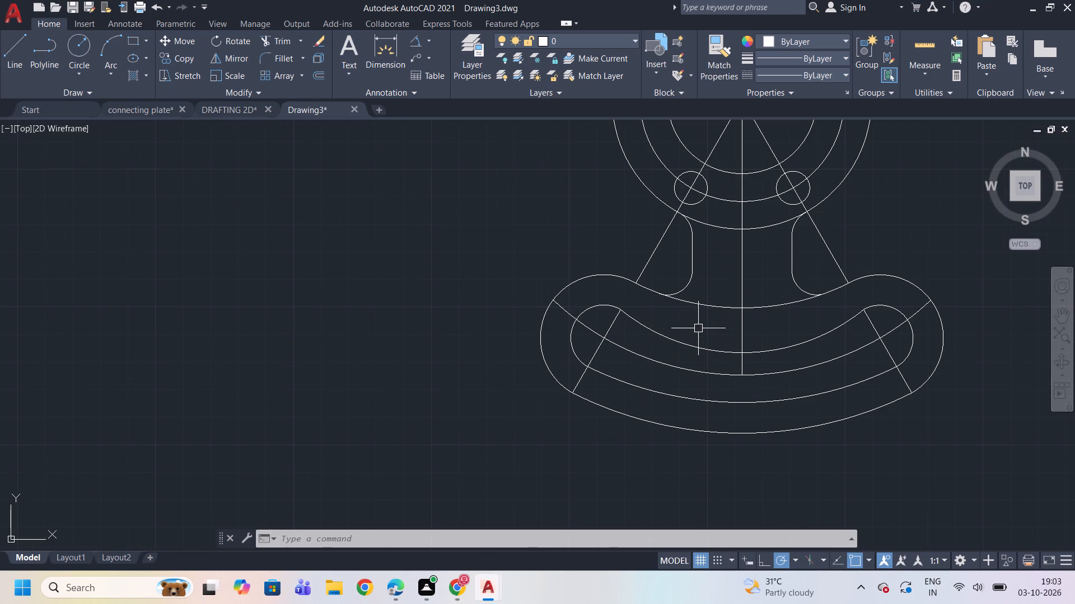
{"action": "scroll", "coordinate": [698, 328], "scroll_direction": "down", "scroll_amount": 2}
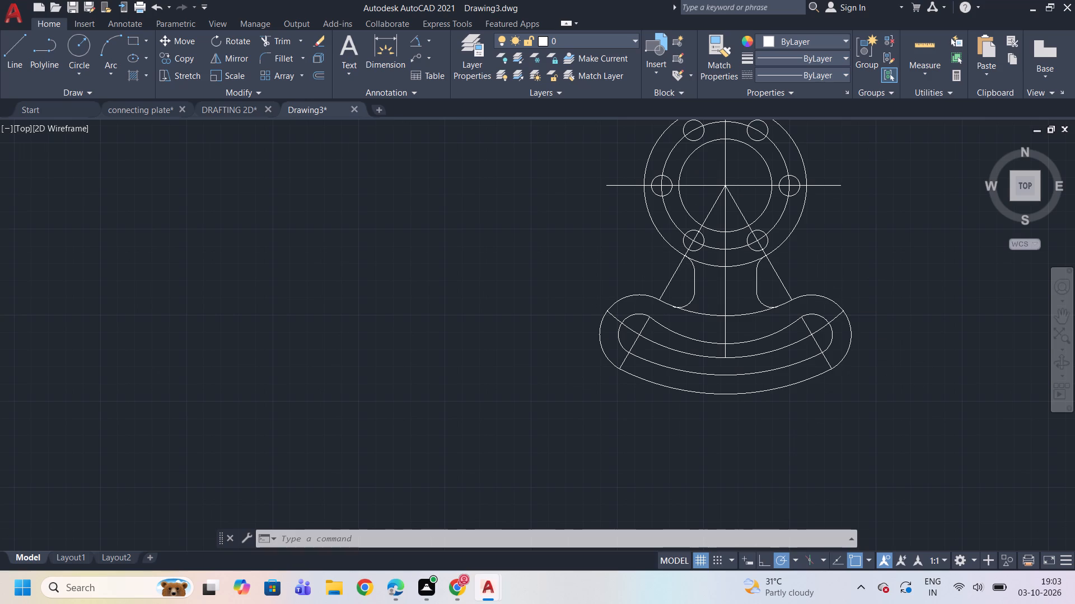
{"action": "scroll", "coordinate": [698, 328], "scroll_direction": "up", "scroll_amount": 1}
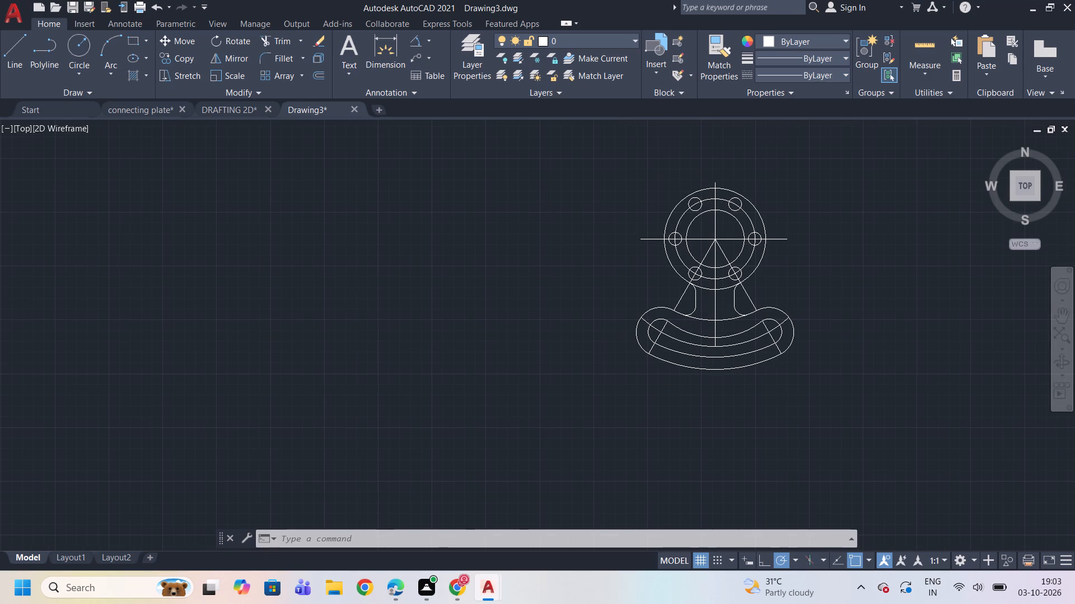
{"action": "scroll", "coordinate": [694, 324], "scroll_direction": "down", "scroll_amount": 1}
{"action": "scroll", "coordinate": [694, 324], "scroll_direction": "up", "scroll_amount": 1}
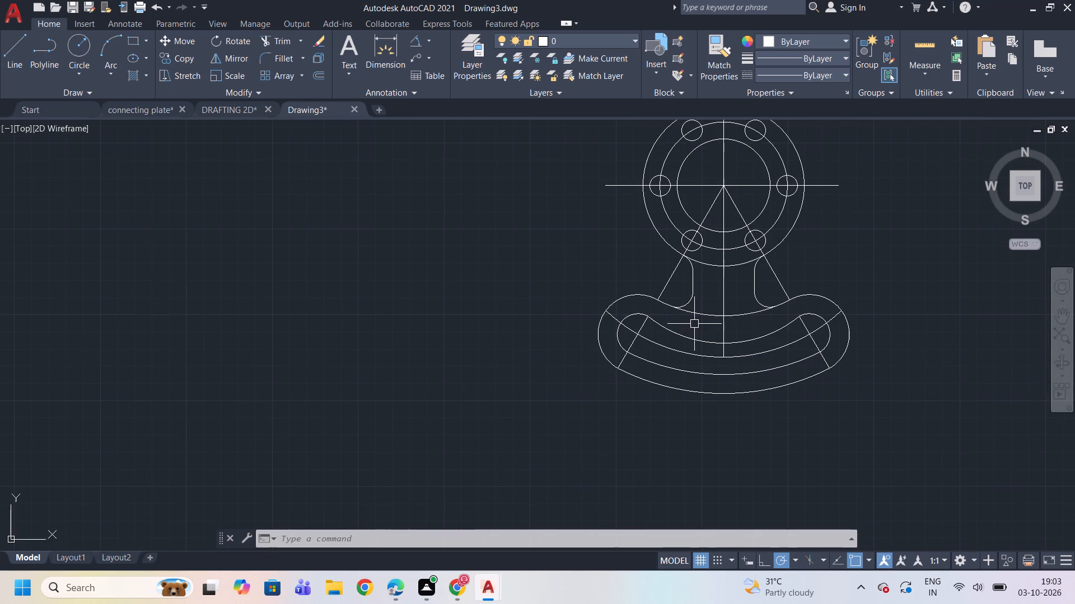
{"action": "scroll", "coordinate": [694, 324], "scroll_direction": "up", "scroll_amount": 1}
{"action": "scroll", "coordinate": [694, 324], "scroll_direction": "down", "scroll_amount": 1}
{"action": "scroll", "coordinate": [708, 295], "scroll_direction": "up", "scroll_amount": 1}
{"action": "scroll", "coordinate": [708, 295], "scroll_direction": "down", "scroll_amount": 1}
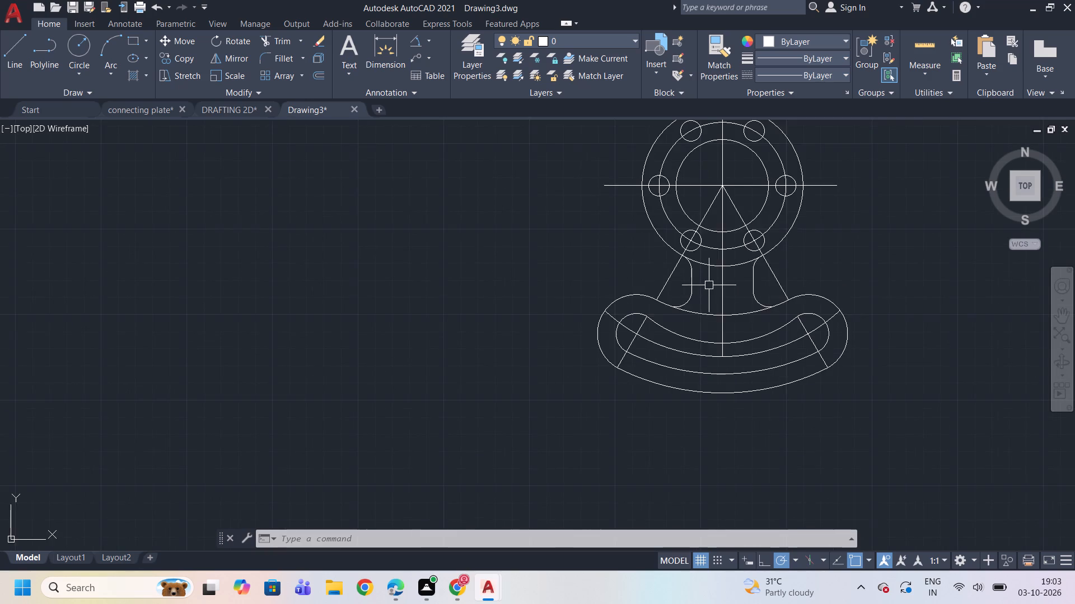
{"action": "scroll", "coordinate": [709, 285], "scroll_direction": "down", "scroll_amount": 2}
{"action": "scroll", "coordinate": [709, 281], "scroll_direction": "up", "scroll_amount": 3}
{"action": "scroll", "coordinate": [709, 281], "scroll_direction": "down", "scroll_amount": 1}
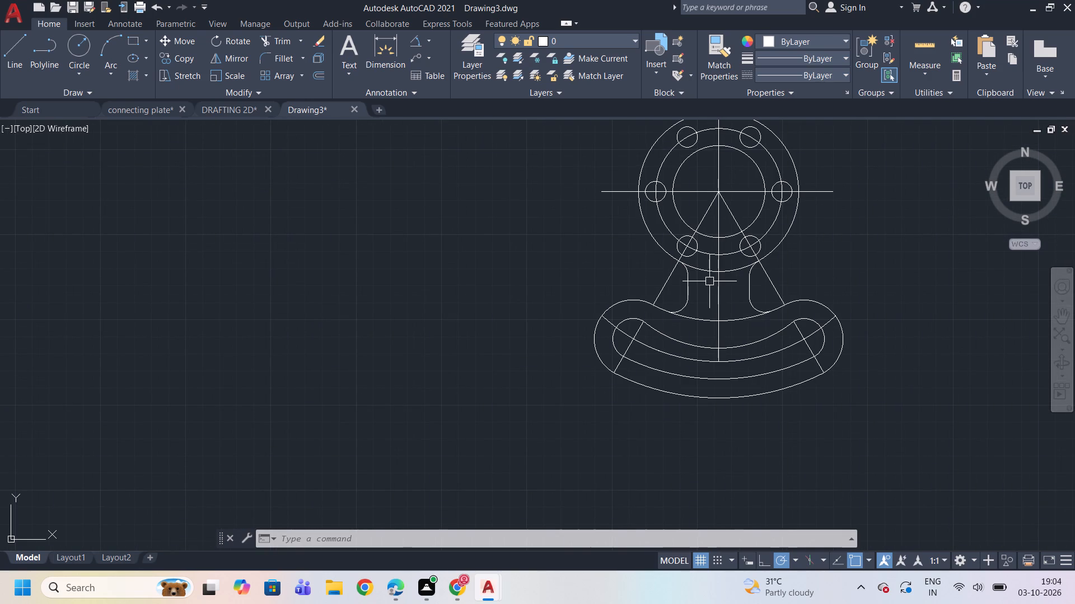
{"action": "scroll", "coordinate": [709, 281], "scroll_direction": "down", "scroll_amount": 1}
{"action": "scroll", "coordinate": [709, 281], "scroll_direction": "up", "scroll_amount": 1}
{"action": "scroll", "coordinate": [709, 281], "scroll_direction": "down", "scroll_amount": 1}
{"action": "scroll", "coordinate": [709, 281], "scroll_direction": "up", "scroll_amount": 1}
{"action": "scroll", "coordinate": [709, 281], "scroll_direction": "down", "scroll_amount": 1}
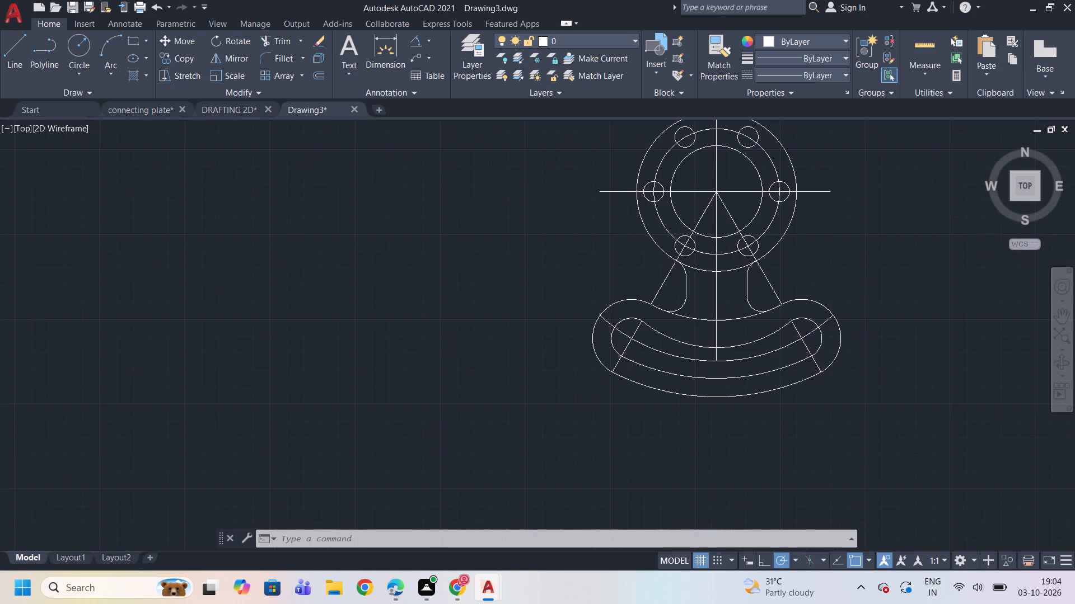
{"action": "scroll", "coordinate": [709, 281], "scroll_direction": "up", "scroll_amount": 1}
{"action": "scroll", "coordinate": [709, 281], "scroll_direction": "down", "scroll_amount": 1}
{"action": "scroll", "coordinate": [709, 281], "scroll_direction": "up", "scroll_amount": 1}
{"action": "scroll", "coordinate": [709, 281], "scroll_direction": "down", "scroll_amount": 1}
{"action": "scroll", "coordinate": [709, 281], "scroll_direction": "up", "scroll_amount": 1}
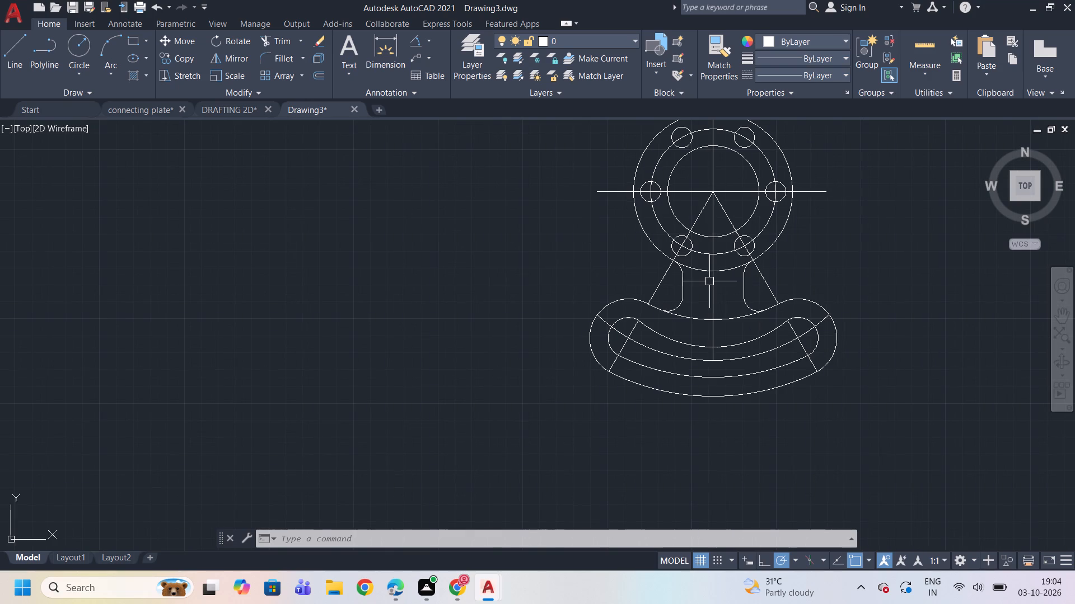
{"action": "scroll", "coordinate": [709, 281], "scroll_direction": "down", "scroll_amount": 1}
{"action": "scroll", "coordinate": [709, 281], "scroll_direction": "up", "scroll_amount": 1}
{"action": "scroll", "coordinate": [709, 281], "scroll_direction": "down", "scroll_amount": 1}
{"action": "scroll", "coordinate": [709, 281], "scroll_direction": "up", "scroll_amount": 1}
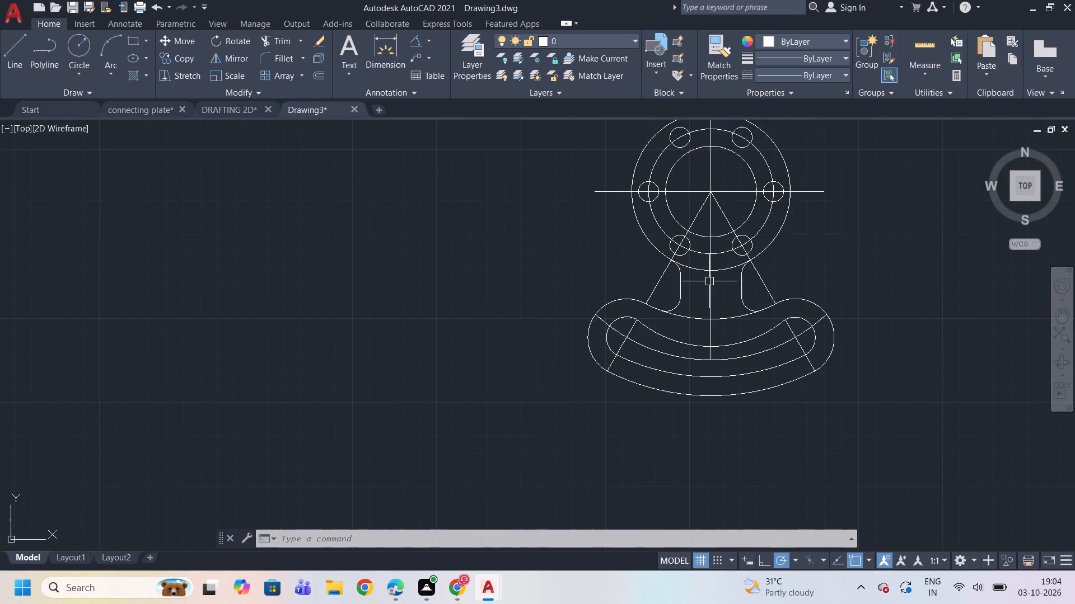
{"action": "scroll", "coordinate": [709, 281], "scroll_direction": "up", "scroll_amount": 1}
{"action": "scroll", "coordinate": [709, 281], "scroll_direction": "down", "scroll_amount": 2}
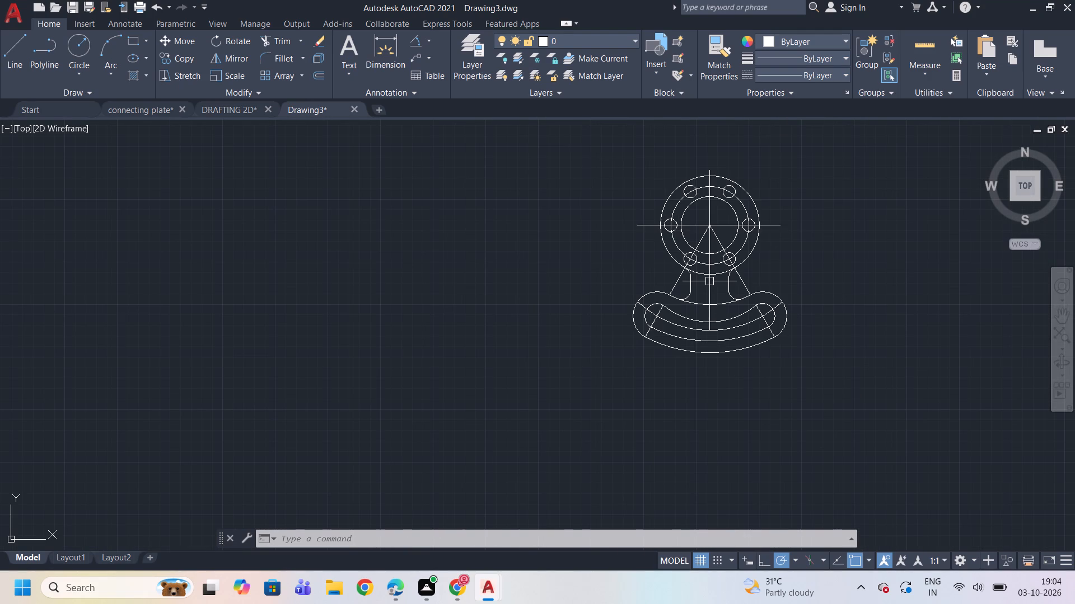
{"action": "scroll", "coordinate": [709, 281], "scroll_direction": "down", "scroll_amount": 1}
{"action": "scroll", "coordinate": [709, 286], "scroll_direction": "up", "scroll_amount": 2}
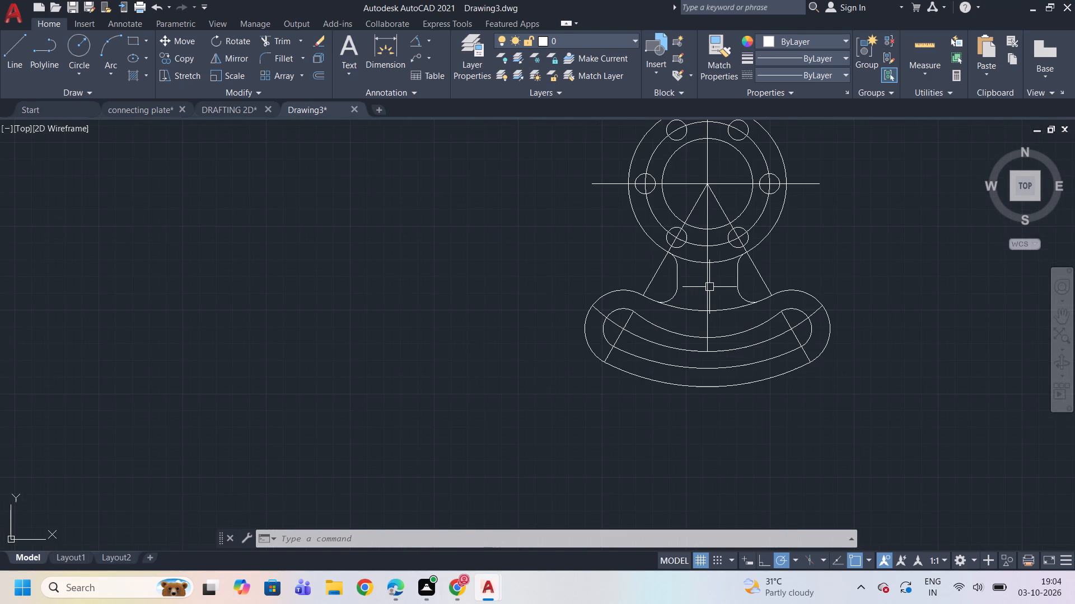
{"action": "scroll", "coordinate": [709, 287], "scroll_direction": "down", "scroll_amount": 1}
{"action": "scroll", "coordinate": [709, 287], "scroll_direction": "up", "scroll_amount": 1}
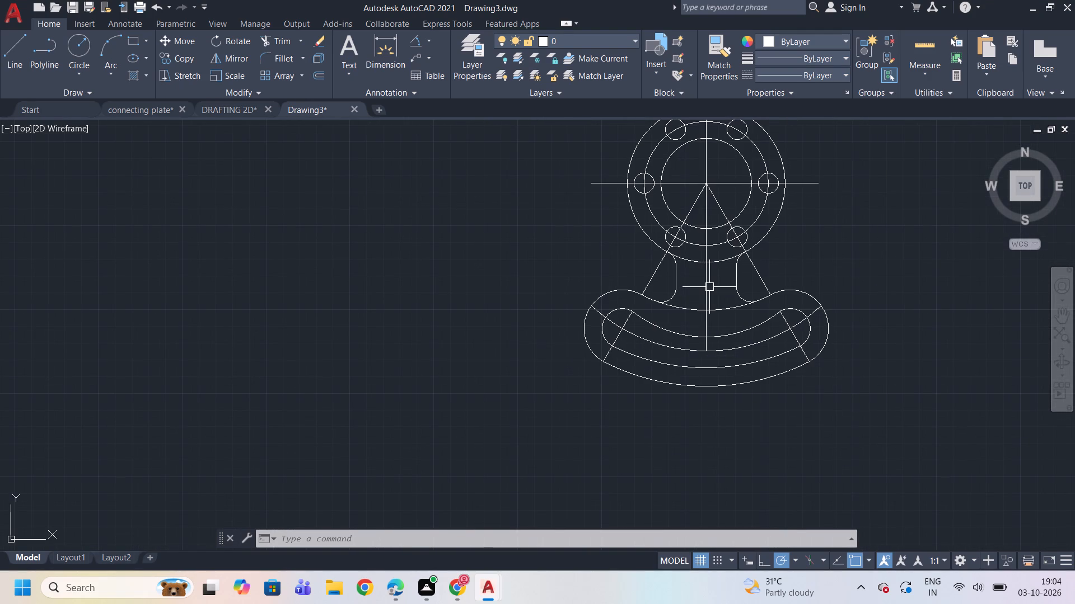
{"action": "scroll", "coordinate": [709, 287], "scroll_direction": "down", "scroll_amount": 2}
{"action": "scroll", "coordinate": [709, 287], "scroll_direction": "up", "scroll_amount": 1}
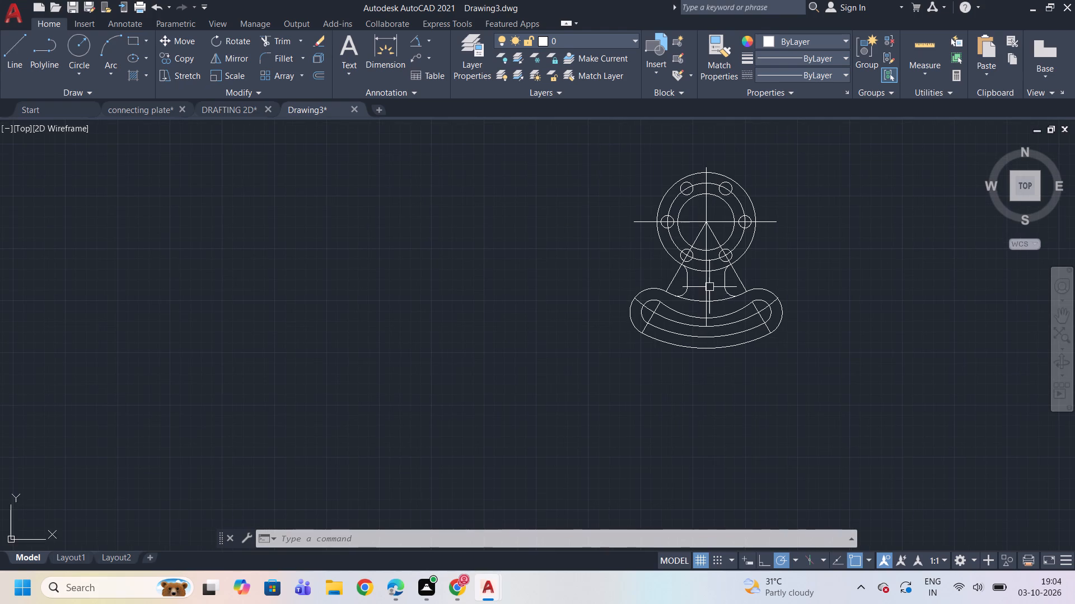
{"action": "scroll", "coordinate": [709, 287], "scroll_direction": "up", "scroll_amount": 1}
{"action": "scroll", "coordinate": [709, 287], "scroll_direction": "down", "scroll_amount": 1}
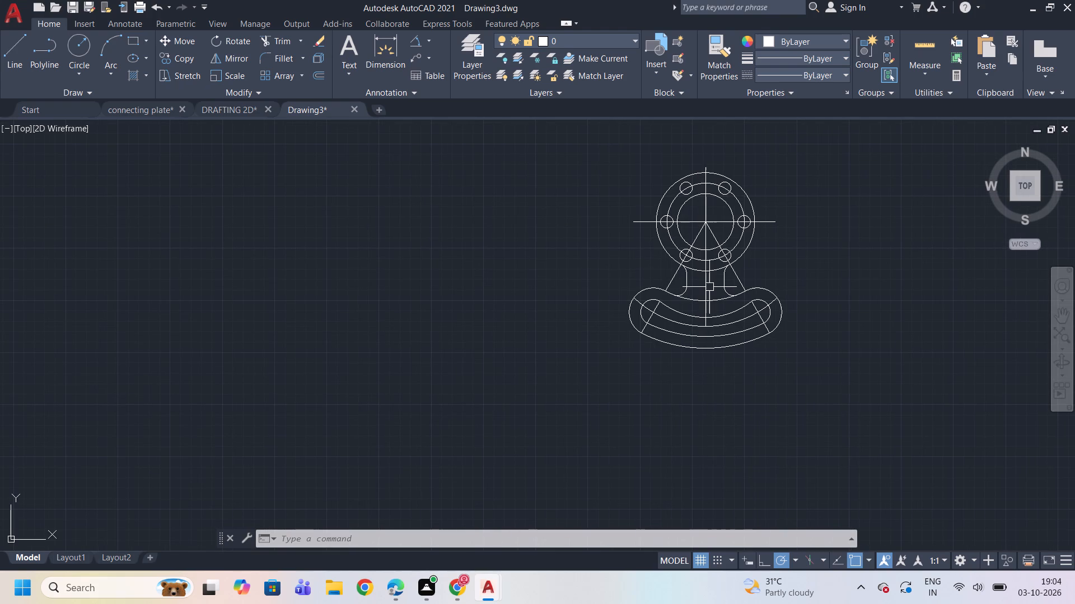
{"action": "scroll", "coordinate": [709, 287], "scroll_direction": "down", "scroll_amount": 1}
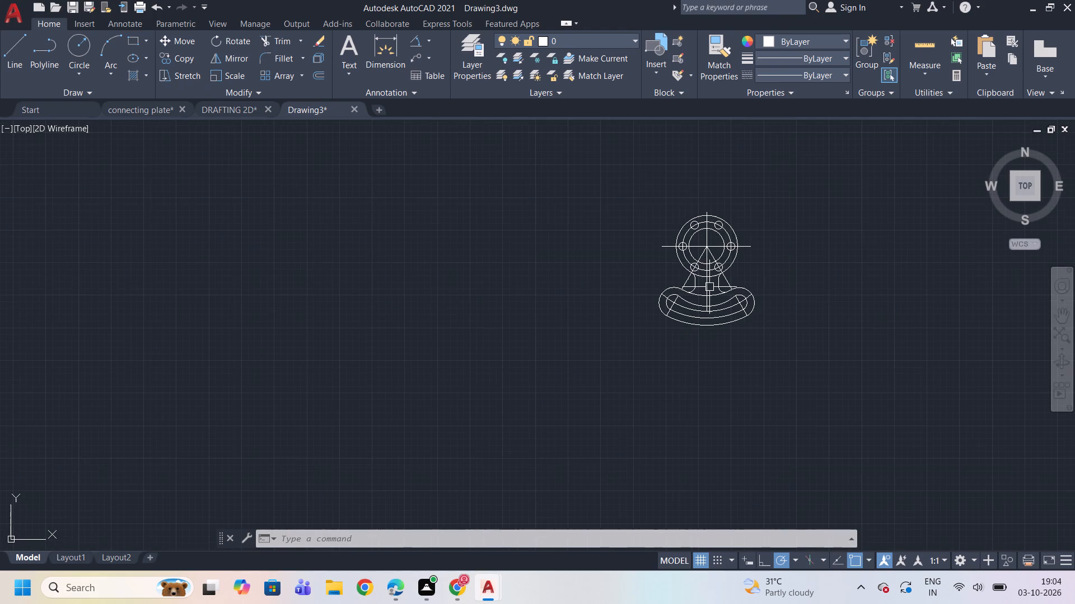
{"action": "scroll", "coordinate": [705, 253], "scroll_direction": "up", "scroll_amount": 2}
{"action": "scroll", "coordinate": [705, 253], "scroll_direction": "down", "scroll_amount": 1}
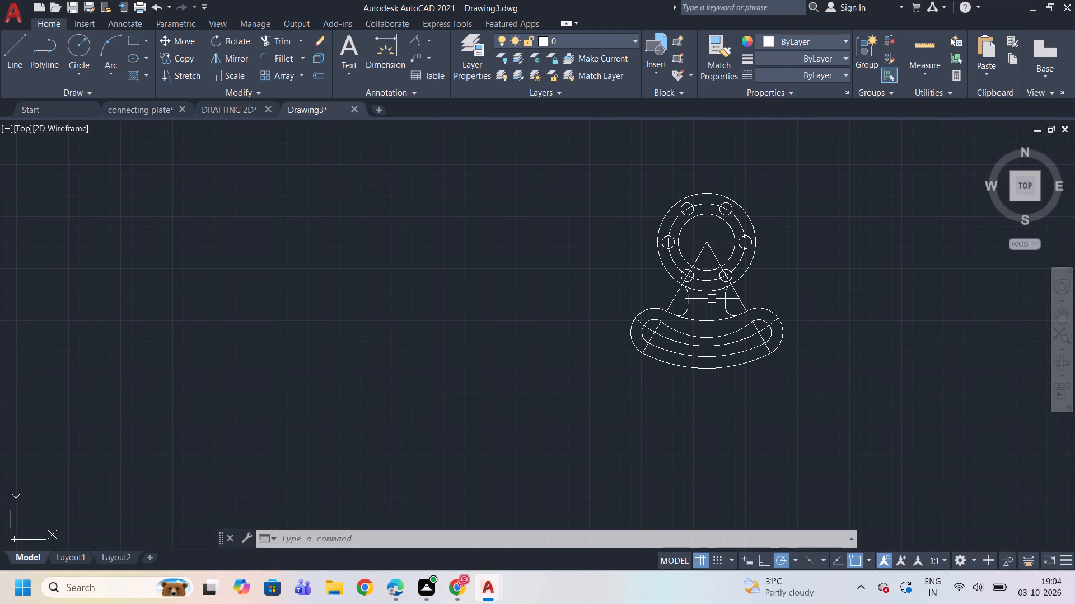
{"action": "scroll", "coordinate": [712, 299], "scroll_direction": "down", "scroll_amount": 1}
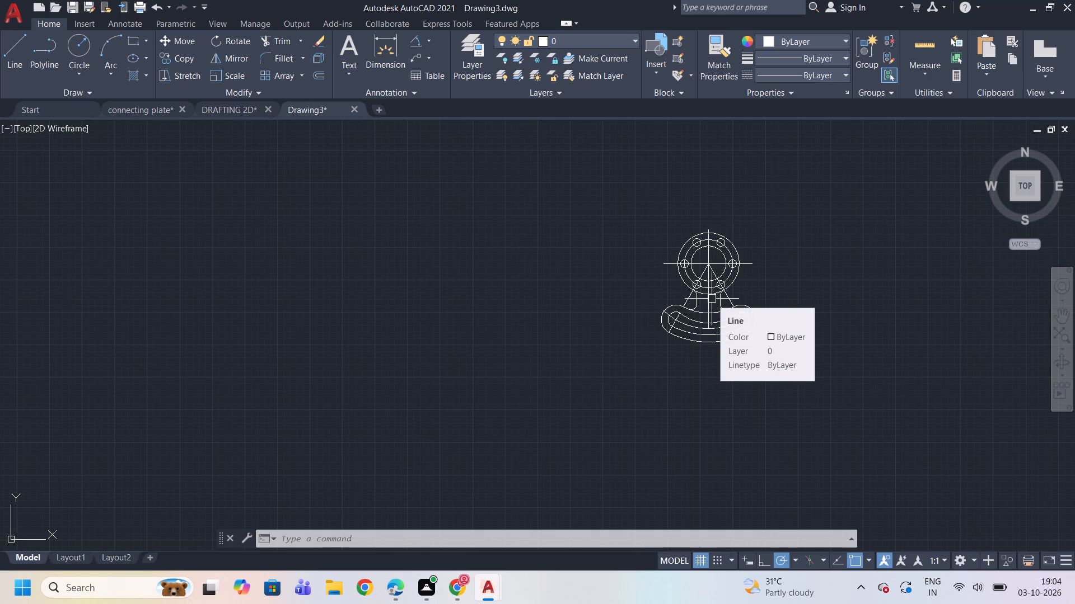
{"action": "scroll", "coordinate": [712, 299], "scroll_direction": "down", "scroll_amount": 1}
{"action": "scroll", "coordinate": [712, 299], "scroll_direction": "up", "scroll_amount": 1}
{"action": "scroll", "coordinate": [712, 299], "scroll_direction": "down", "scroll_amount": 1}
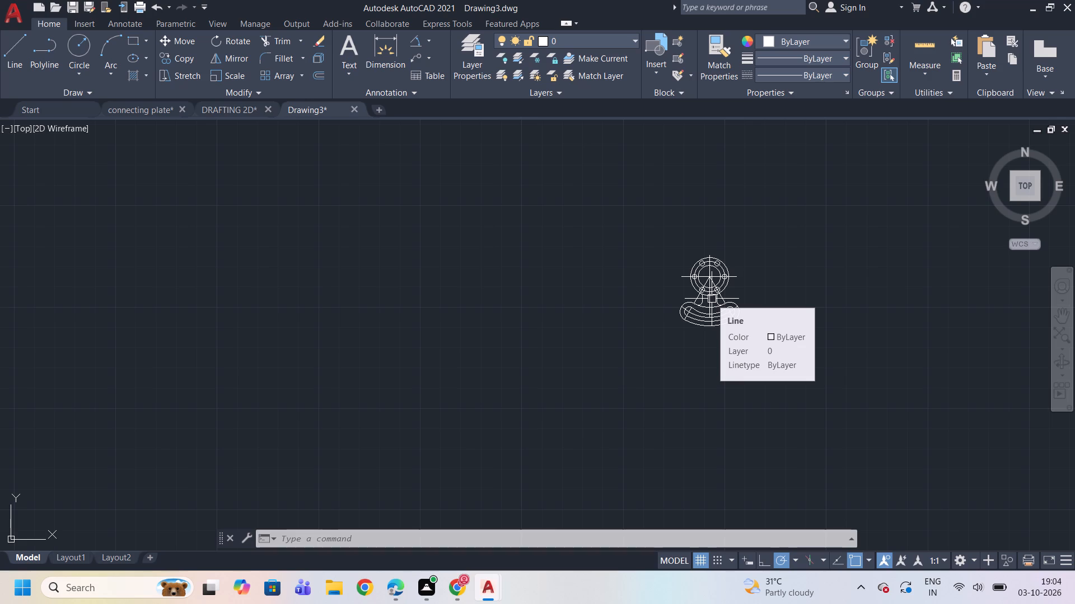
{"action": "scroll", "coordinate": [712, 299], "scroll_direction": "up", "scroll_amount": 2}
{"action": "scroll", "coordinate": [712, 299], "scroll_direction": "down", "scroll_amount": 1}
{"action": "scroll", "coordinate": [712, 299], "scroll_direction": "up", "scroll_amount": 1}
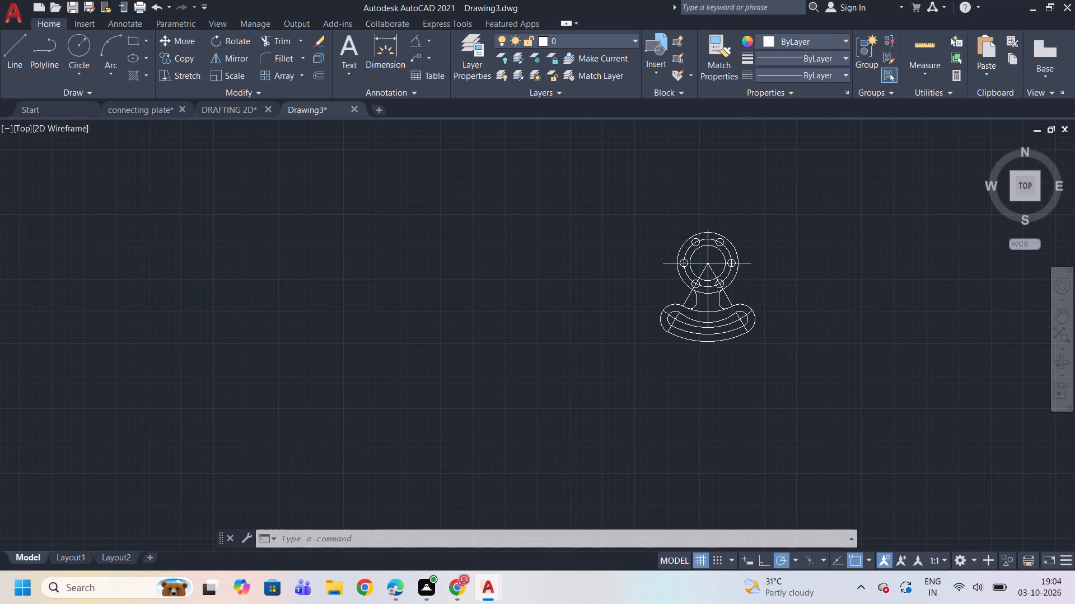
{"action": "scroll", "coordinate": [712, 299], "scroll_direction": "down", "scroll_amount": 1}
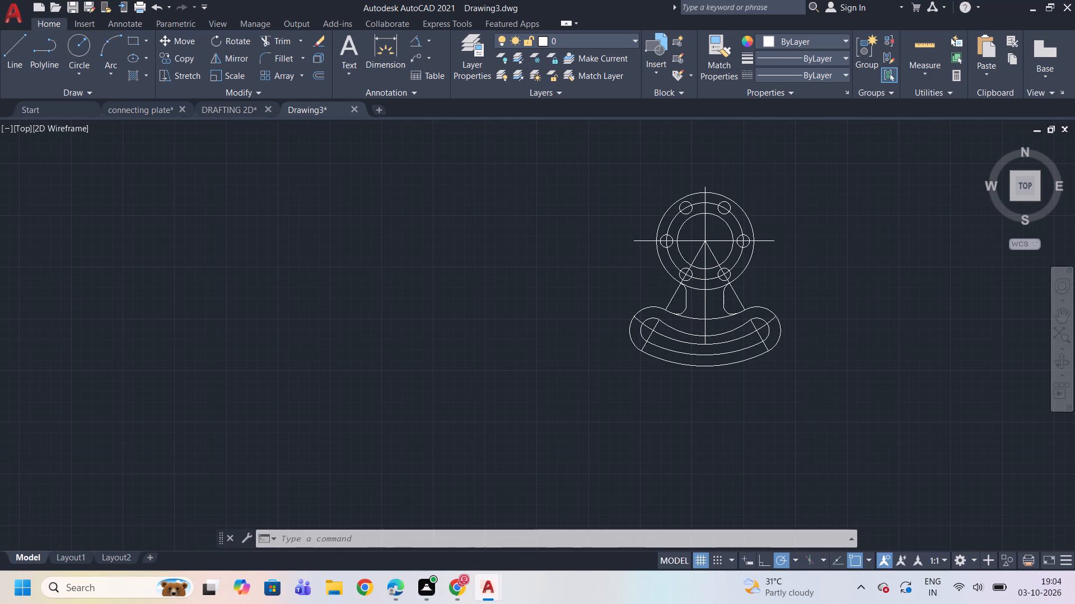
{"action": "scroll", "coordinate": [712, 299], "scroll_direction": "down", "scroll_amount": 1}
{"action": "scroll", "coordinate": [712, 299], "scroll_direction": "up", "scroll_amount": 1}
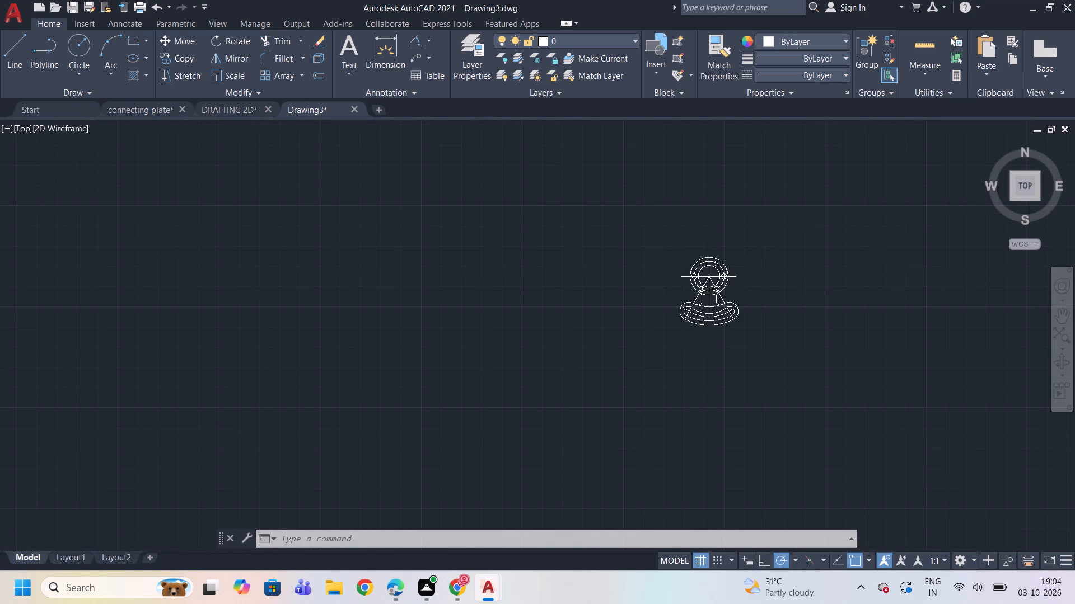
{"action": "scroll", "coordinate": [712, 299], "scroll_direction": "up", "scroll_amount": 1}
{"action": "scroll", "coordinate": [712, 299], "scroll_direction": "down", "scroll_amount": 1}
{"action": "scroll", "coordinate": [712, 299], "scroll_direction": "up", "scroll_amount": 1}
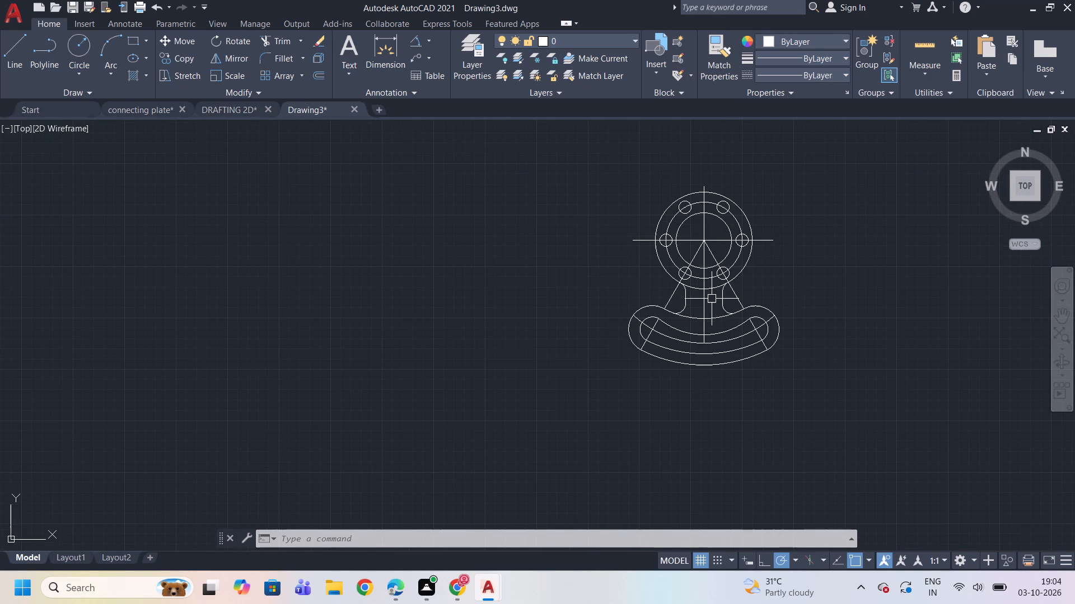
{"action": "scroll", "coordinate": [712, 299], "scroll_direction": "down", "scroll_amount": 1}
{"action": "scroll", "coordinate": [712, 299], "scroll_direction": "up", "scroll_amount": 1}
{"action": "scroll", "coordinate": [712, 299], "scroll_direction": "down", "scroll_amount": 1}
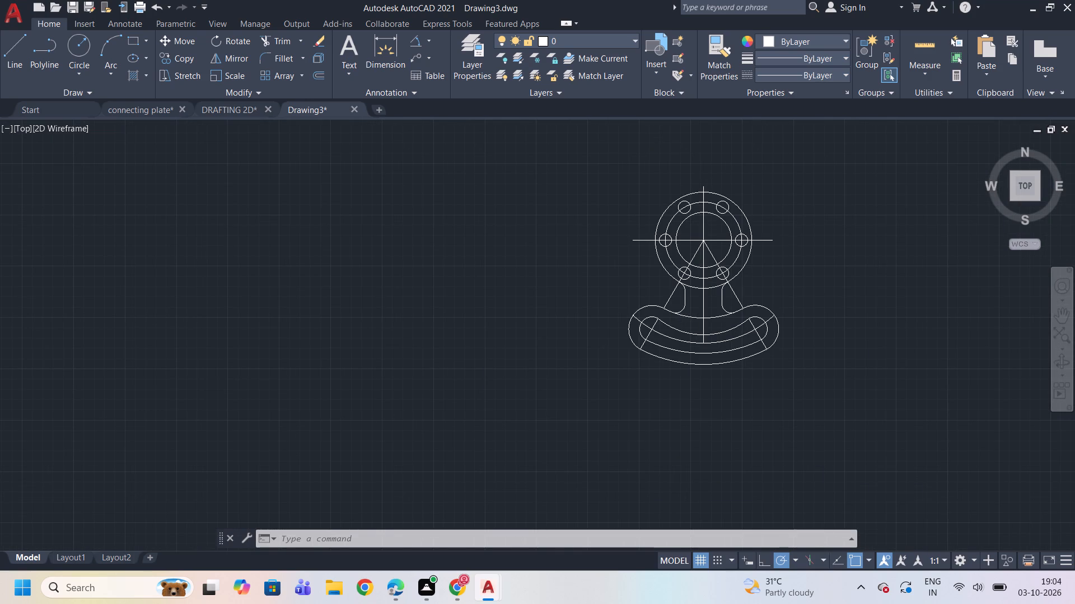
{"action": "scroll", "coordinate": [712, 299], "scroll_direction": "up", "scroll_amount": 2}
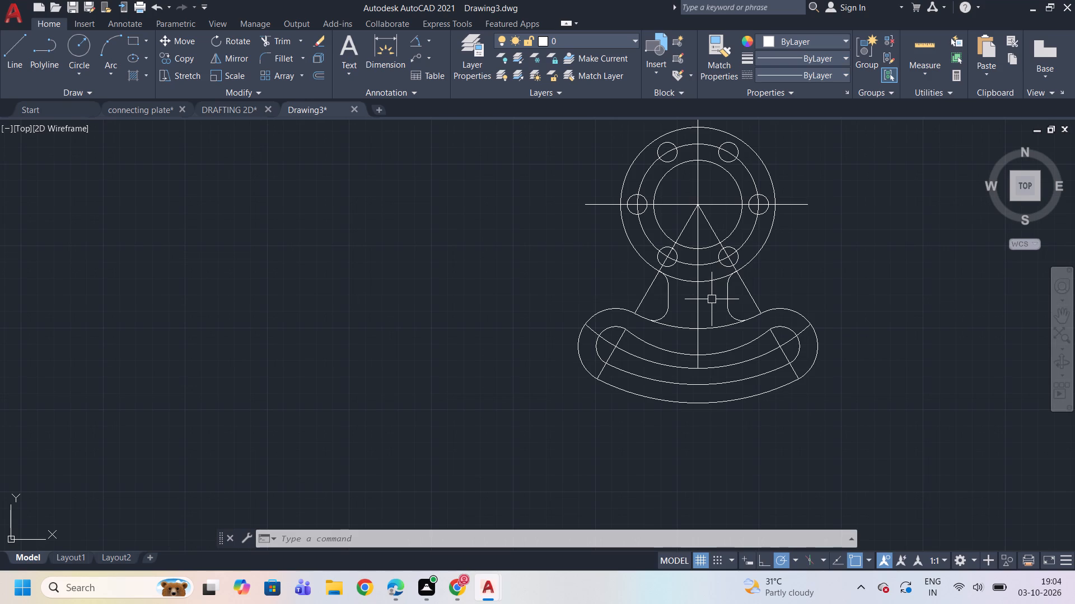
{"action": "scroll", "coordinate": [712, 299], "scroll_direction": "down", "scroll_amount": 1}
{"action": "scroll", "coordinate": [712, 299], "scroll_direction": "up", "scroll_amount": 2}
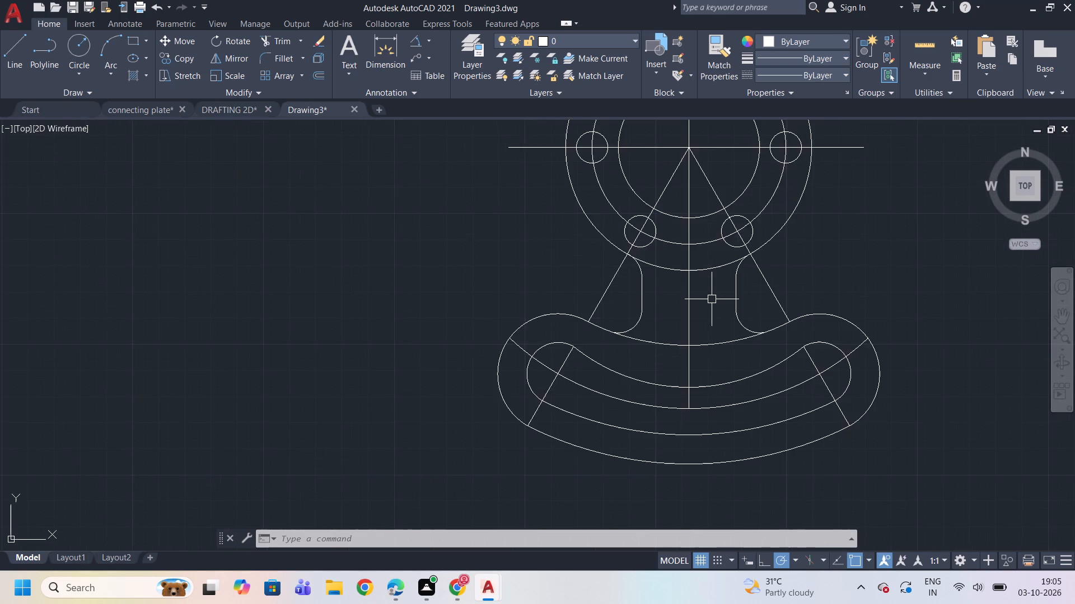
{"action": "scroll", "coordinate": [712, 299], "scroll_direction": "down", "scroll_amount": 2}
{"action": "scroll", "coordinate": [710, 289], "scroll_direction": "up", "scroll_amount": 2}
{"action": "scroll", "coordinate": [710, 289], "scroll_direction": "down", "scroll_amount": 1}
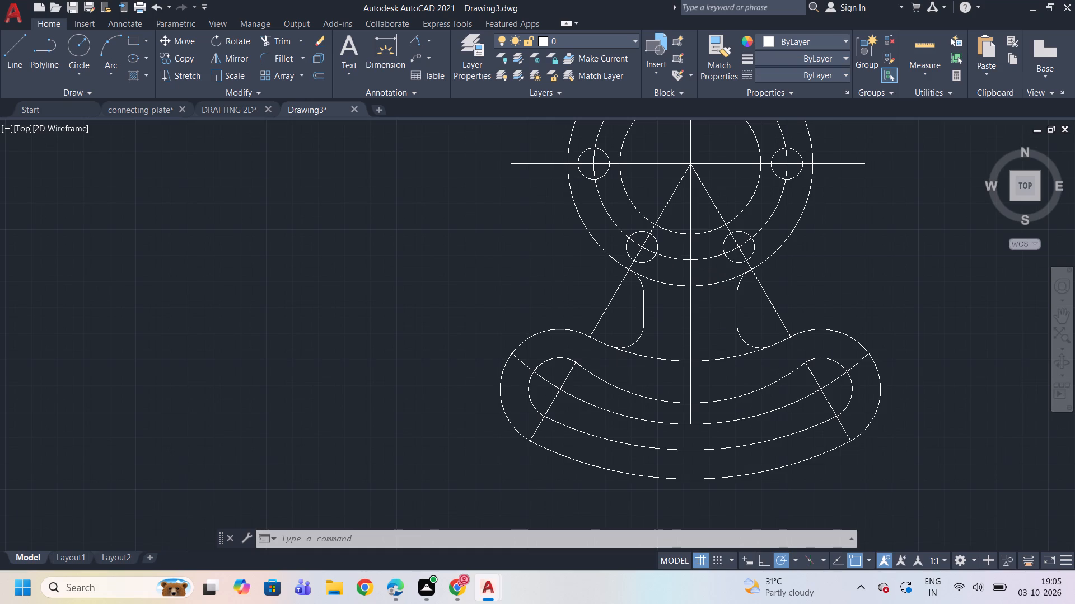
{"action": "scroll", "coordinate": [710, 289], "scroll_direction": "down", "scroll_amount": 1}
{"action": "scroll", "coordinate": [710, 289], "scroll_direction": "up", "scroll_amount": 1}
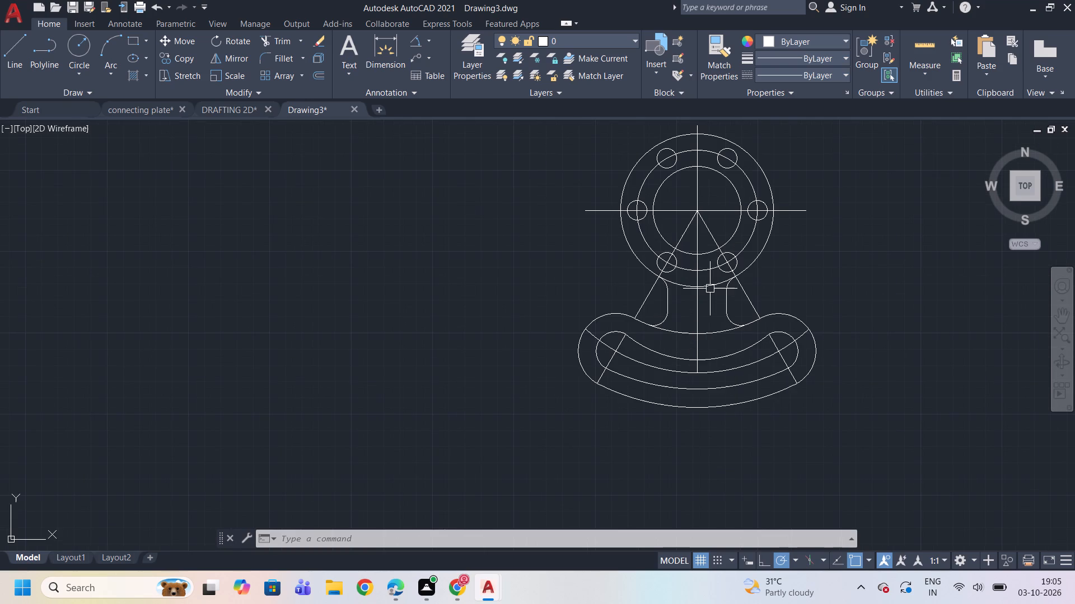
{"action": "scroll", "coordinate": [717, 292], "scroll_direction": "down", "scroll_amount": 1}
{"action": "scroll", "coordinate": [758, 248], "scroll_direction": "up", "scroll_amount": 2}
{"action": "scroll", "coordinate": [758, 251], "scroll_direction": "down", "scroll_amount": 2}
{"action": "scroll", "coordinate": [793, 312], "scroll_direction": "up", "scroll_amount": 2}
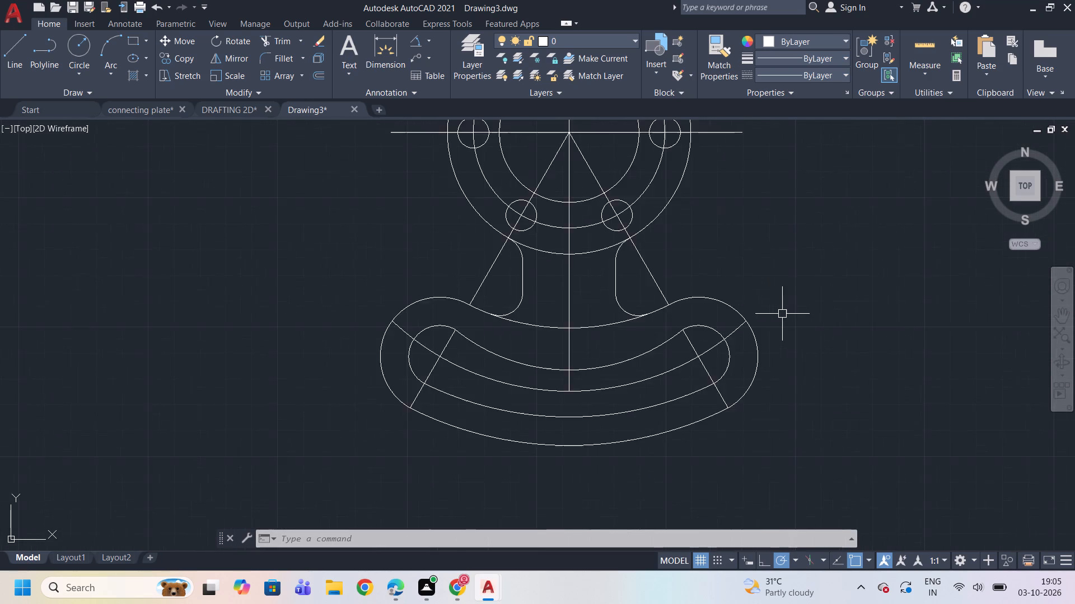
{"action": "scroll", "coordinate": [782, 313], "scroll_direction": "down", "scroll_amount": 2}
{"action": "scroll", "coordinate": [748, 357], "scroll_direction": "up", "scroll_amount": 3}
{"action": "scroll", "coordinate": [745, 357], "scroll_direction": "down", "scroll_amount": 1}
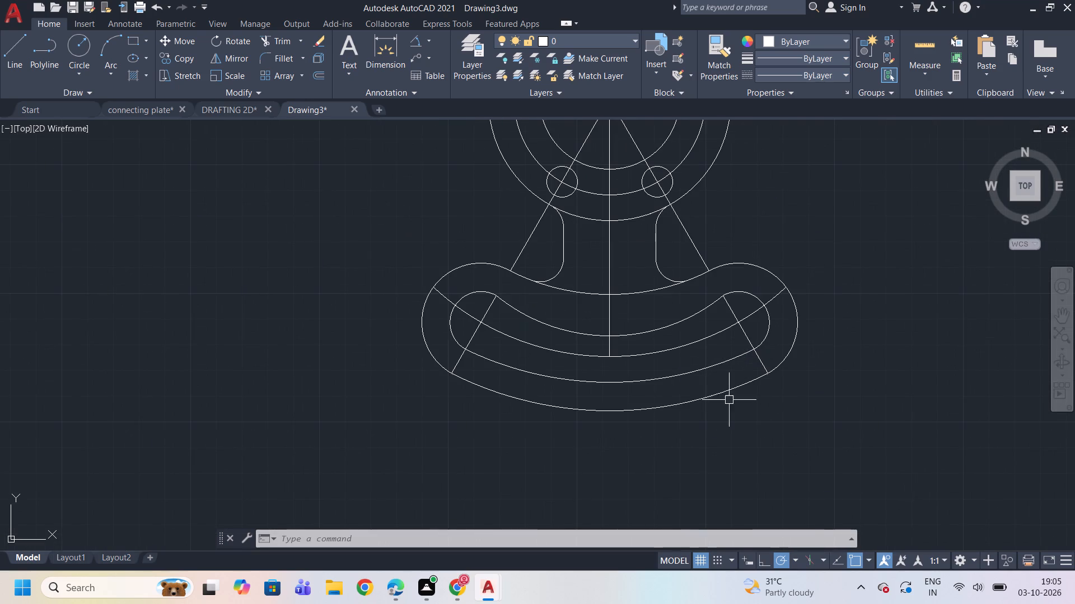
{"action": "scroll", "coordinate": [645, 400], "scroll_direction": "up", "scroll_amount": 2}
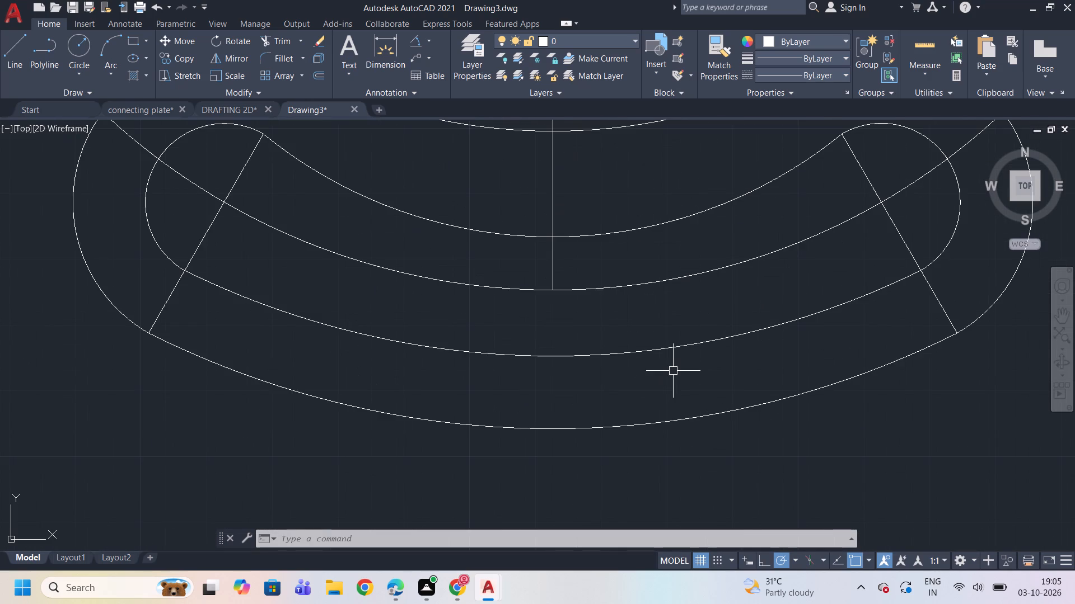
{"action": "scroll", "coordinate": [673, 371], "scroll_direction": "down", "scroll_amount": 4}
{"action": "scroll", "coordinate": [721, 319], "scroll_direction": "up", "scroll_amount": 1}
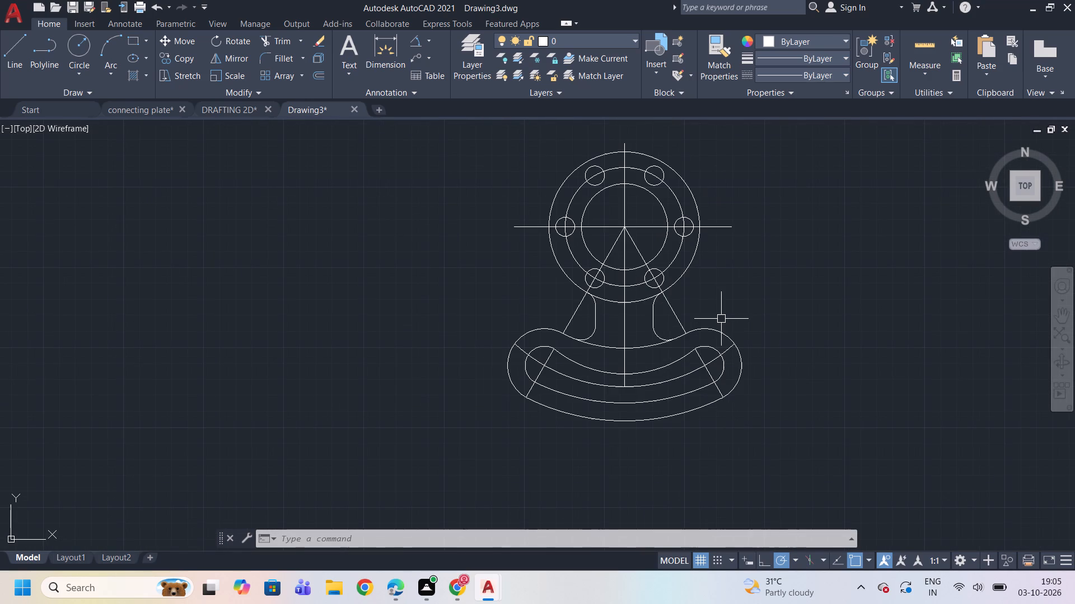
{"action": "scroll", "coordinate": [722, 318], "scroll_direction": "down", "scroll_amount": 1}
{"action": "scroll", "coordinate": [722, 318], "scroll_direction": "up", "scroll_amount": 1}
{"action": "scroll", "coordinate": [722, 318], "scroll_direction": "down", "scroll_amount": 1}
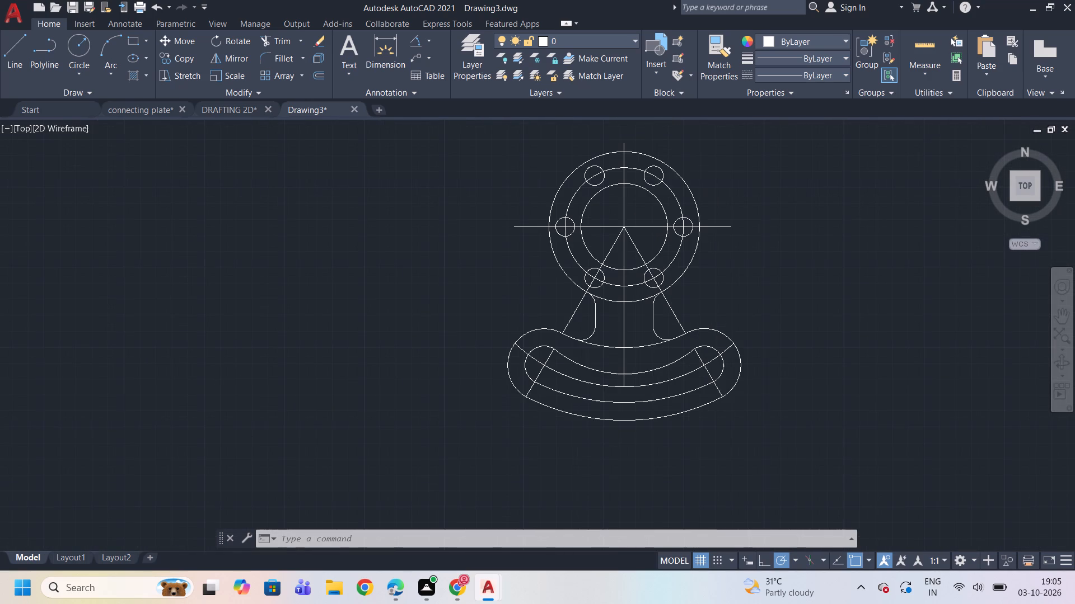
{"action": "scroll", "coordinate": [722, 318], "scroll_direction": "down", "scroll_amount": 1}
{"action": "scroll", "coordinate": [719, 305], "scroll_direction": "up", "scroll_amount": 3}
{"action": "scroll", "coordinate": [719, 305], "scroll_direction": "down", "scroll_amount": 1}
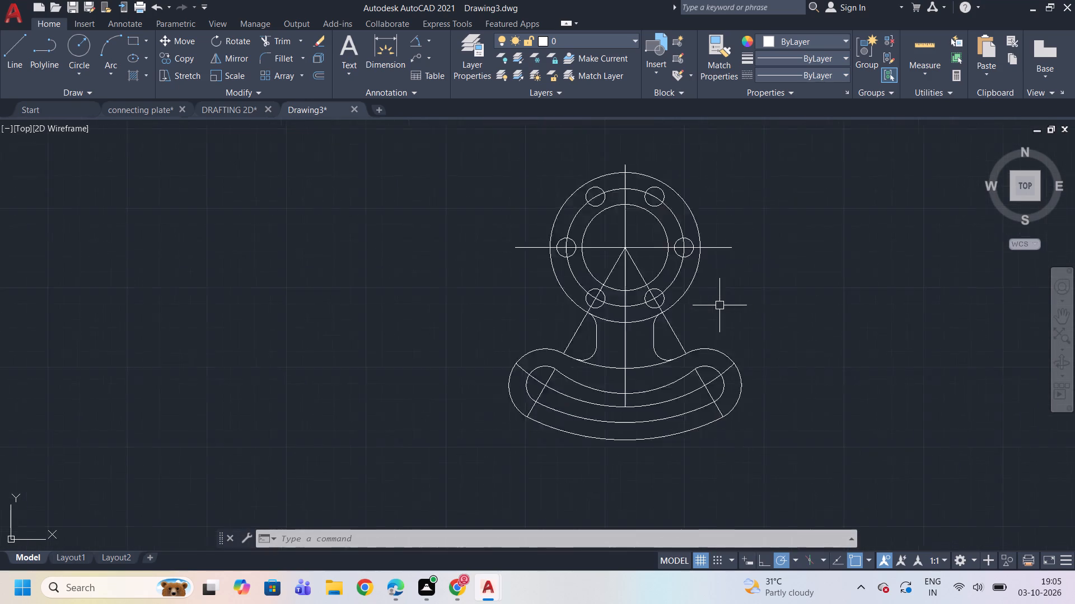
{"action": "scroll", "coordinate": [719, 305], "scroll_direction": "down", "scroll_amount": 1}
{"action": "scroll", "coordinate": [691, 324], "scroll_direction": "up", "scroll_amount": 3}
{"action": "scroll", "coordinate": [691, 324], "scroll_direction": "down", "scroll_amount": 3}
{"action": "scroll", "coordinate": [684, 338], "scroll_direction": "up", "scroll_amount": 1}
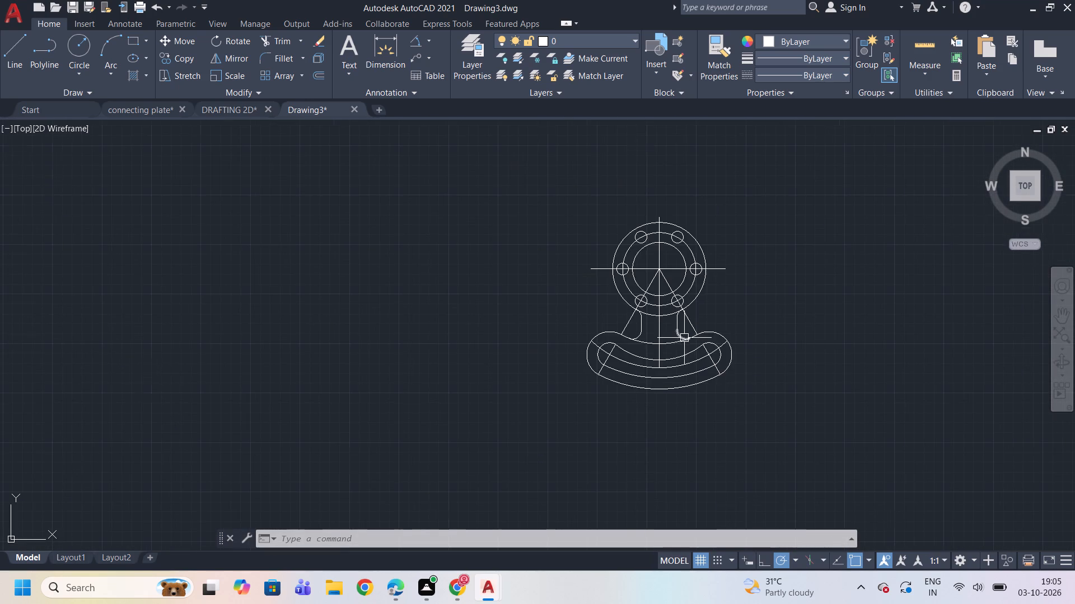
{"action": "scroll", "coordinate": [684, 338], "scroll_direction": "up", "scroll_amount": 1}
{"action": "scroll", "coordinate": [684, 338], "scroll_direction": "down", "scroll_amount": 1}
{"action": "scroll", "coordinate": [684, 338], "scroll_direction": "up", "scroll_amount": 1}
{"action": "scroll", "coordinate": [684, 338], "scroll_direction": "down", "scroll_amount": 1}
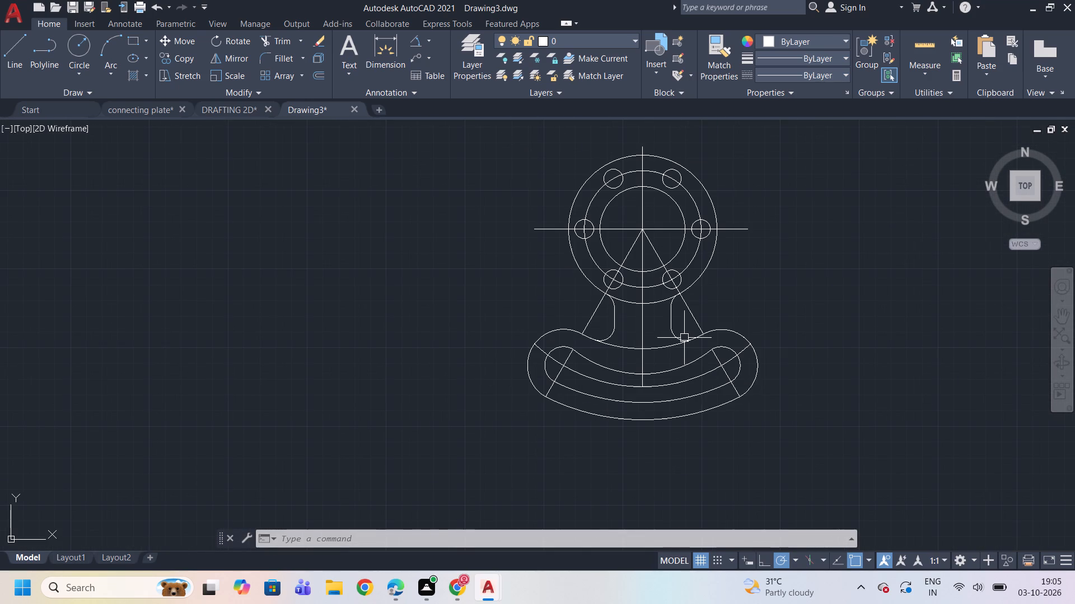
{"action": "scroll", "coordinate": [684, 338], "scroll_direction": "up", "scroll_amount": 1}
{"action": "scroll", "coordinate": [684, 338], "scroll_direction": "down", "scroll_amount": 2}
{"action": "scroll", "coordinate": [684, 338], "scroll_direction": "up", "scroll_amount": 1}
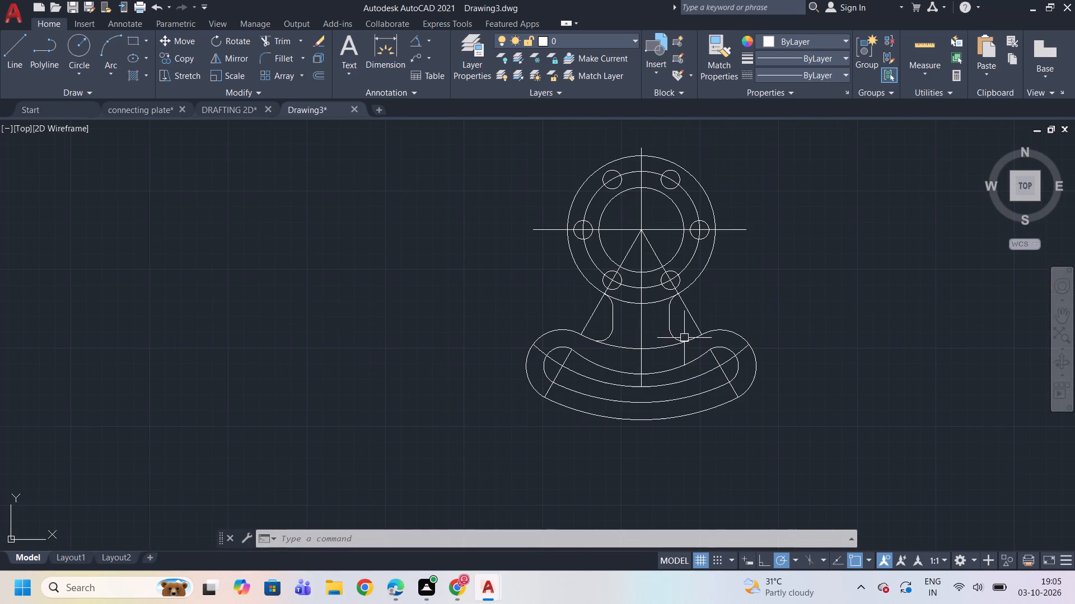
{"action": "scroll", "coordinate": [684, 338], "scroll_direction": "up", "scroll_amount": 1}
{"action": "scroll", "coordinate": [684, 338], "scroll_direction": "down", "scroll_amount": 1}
Examine the lower bolt holes, the slotted arm's arcs and end joints, and the radius 9 neck transitions up close.
{"action": "scroll", "coordinate": [668, 265], "scroll_direction": "up", "scroll_amount": 3}
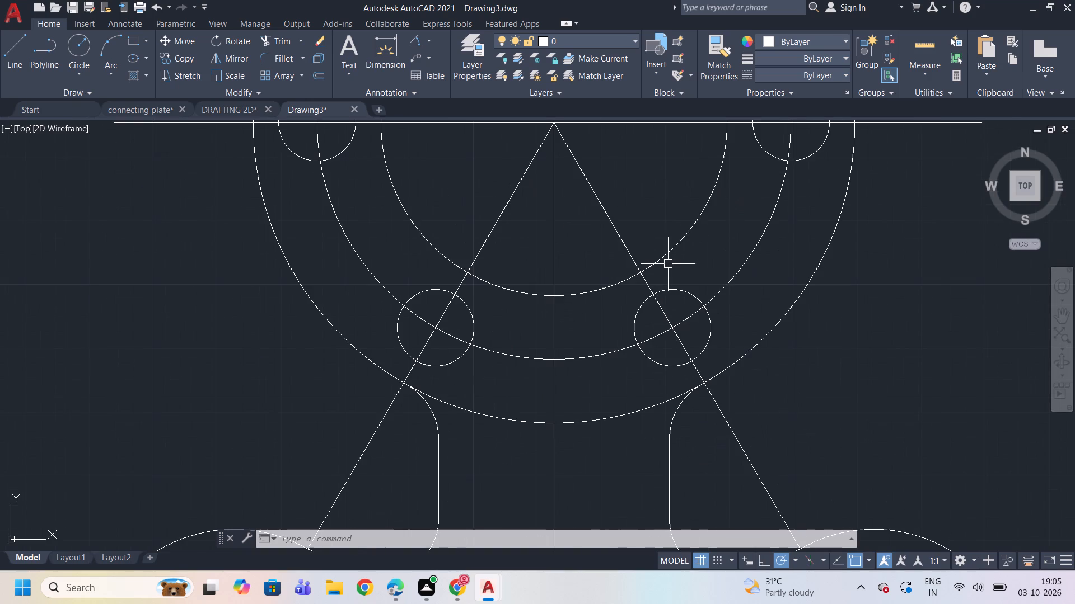
{"action": "scroll", "coordinate": [668, 264], "scroll_direction": "down", "scroll_amount": 3}
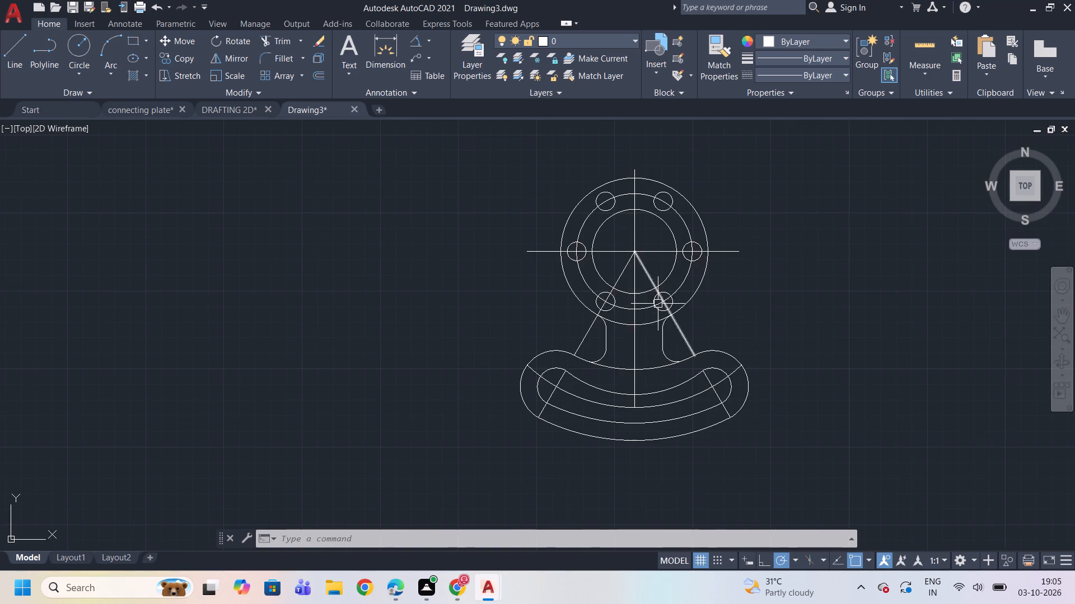
{"action": "scroll", "coordinate": [659, 352], "scroll_direction": "up", "scroll_amount": 2}
{"action": "scroll", "coordinate": [659, 352], "scroll_direction": "down", "scroll_amount": 3}
{"action": "scroll", "coordinate": [646, 399], "scroll_direction": "up", "scroll_amount": 3}
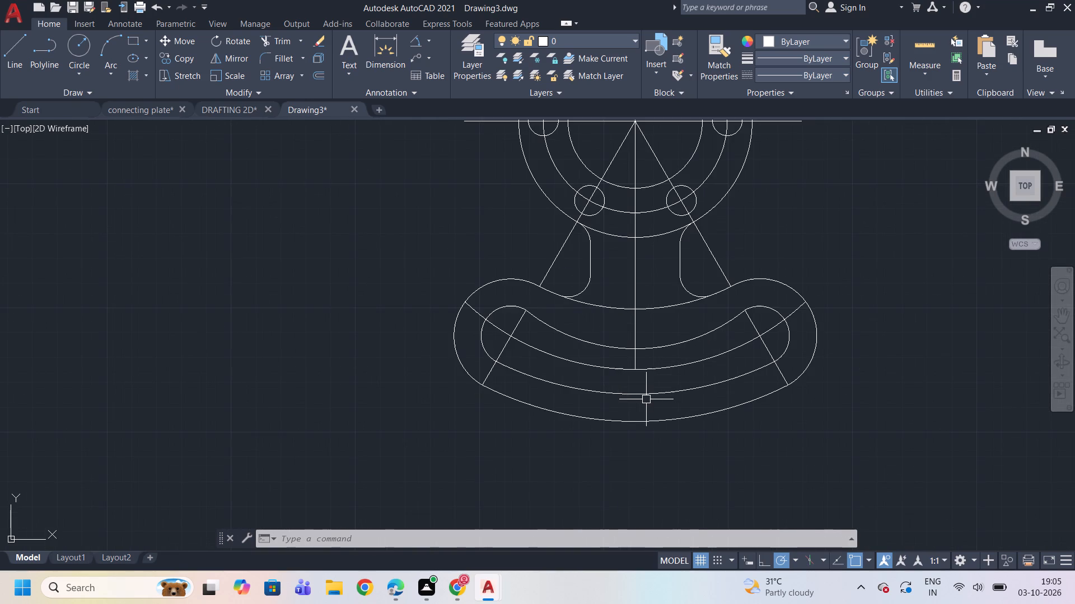
{"action": "scroll", "coordinate": [653, 347], "scroll_direction": "down", "scroll_amount": 3}
{"action": "scroll", "coordinate": [656, 343], "scroll_direction": "up", "scroll_amount": 5}
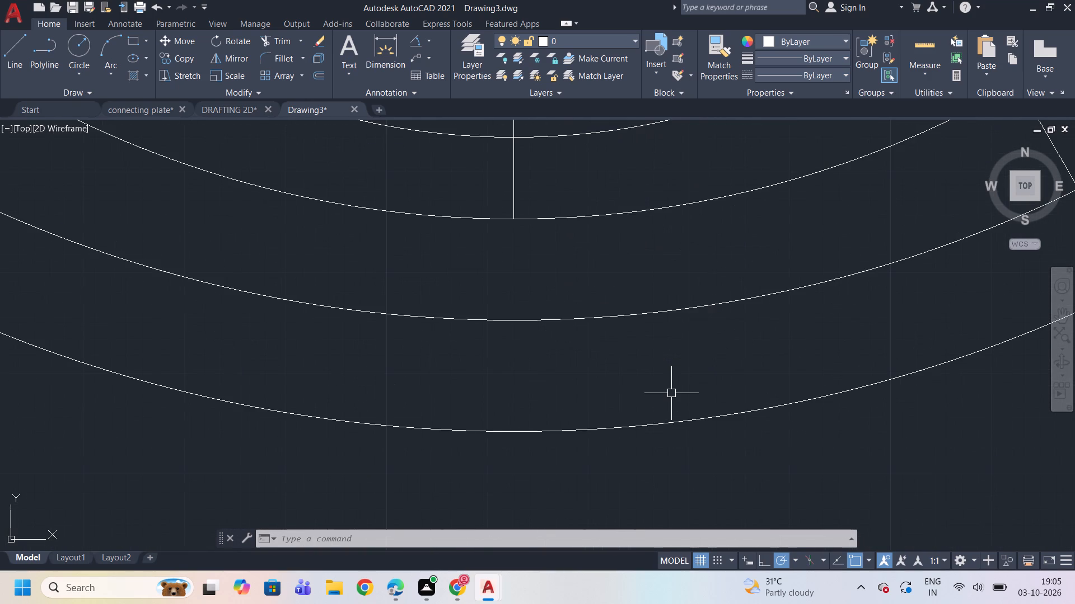
{"action": "scroll", "coordinate": [639, 332], "scroll_direction": "up", "scroll_amount": 2}
{"action": "scroll", "coordinate": [628, 318], "scroll_direction": "down", "scroll_amount": 2}
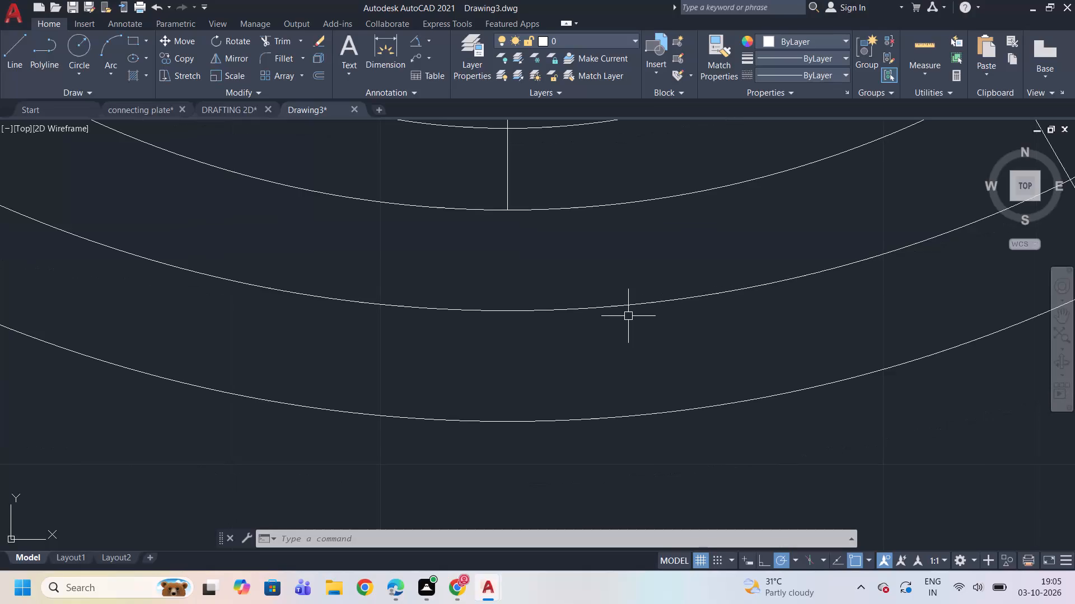
{"action": "scroll", "coordinate": [628, 316], "scroll_direction": "down", "scroll_amount": 2}
{"action": "scroll", "coordinate": [815, 252], "scroll_direction": "up", "scroll_amount": 4}
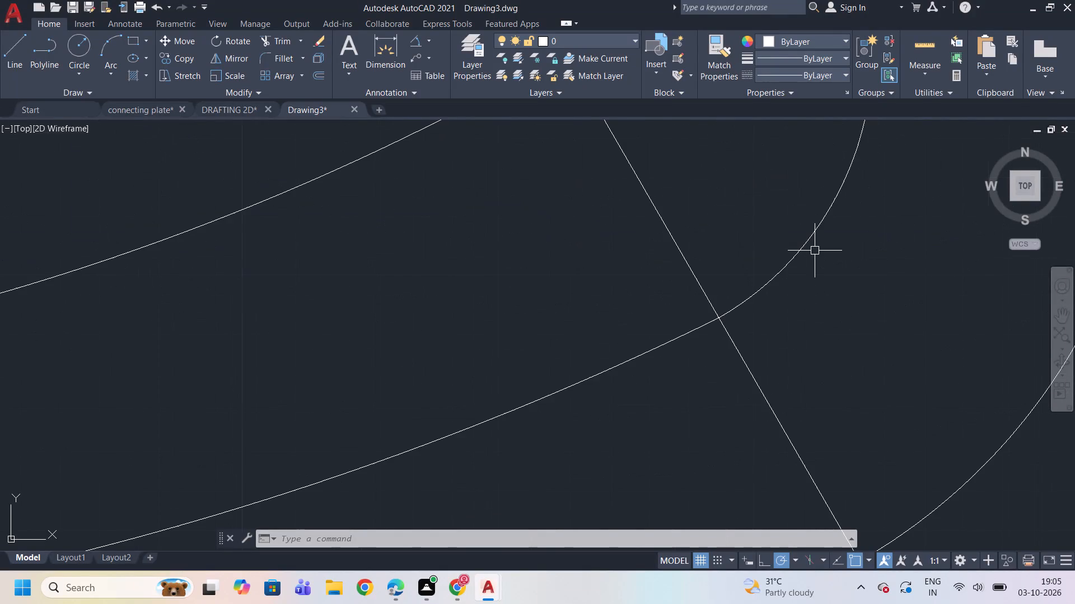
{"action": "scroll", "coordinate": [806, 224], "scroll_direction": "up", "scroll_amount": 4}
{"action": "scroll", "coordinate": [805, 224], "scroll_direction": "down", "scroll_amount": 1}
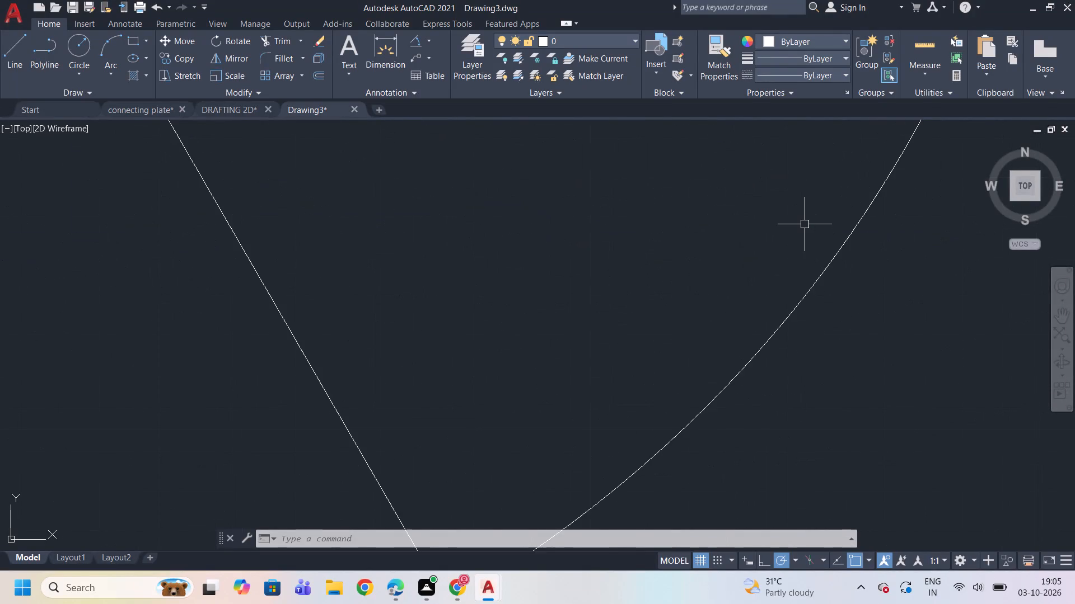
{"action": "scroll", "coordinate": [835, 257], "scroll_direction": "down", "scroll_amount": 6}
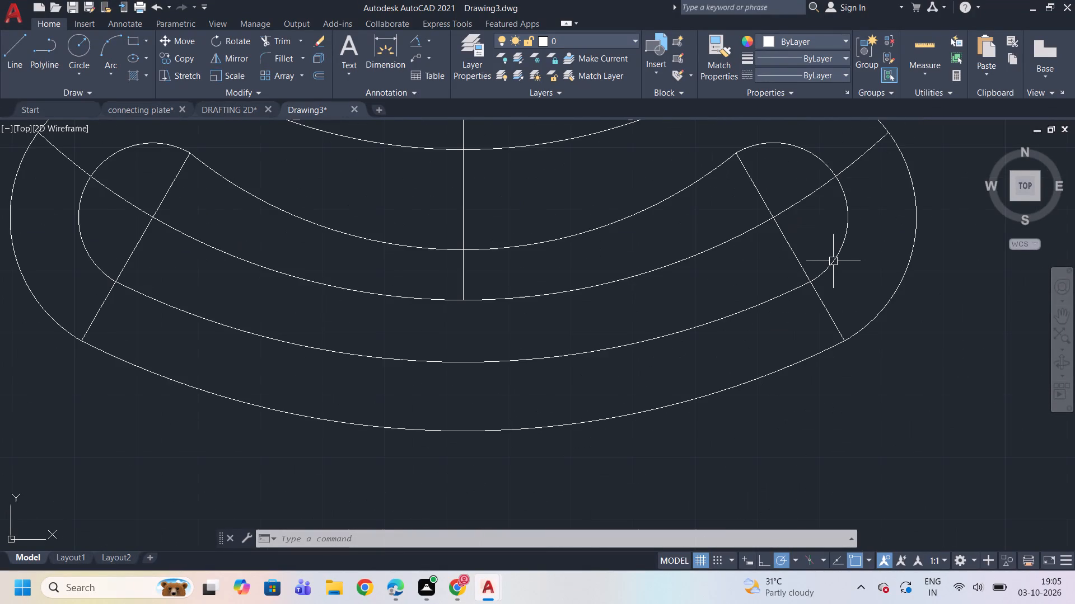
{"action": "scroll", "coordinate": [825, 269], "scroll_direction": "down", "scroll_amount": 2}
{"action": "scroll", "coordinate": [758, 237], "scroll_direction": "up", "scroll_amount": 3}
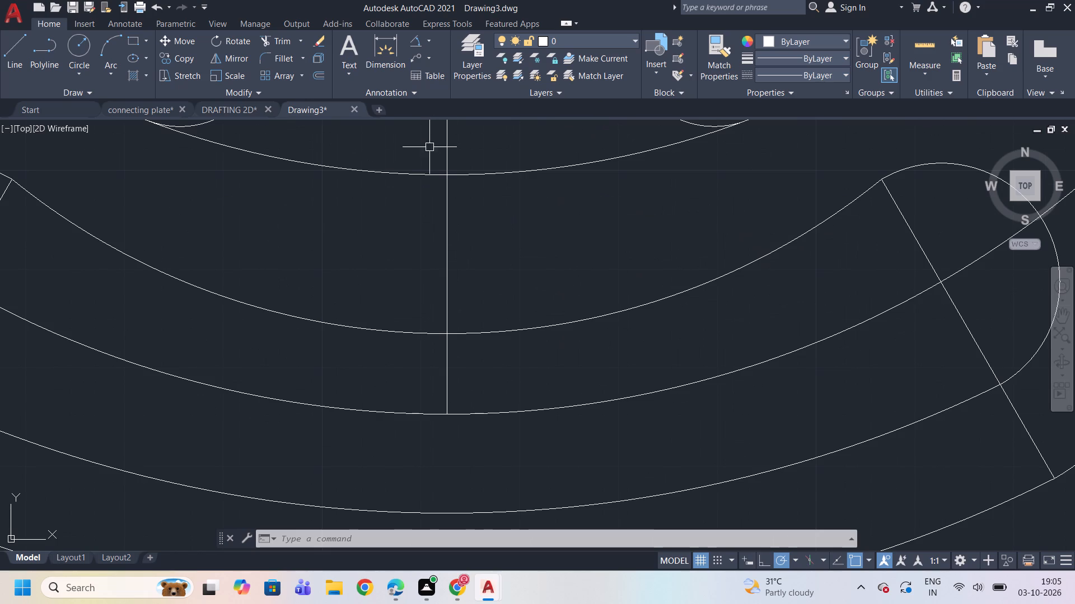
{"action": "scroll", "coordinate": [429, 147], "scroll_direction": "up", "scroll_amount": 4}
{"action": "scroll", "coordinate": [429, 148], "scroll_direction": "down", "scroll_amount": 4}
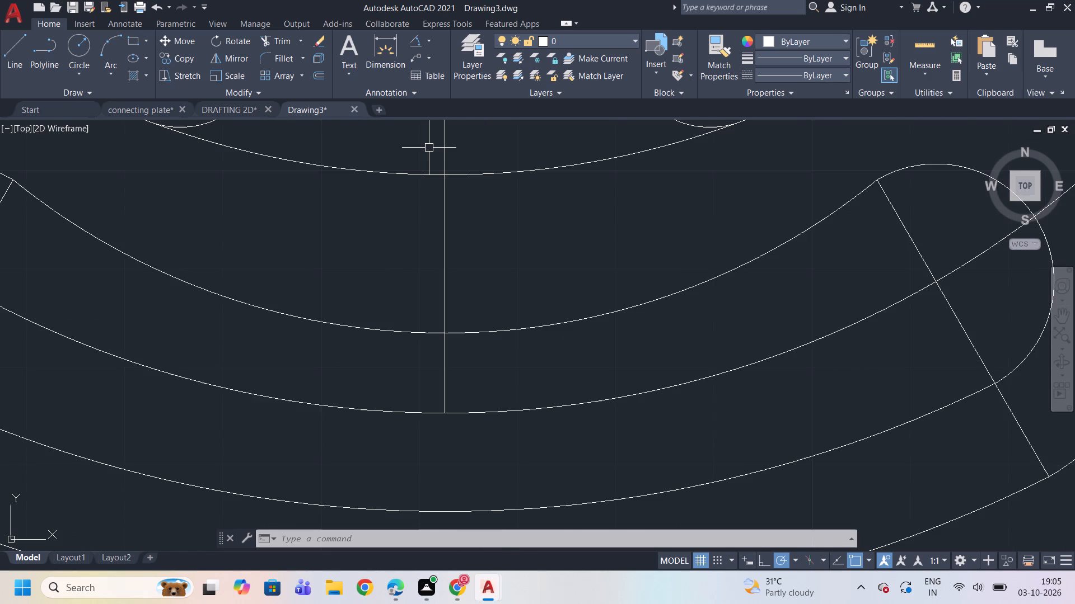
{"action": "scroll", "coordinate": [279, 153], "scroll_direction": "up", "scroll_amount": 1}
{"action": "scroll", "coordinate": [278, 153], "scroll_direction": "down", "scroll_amount": 4}
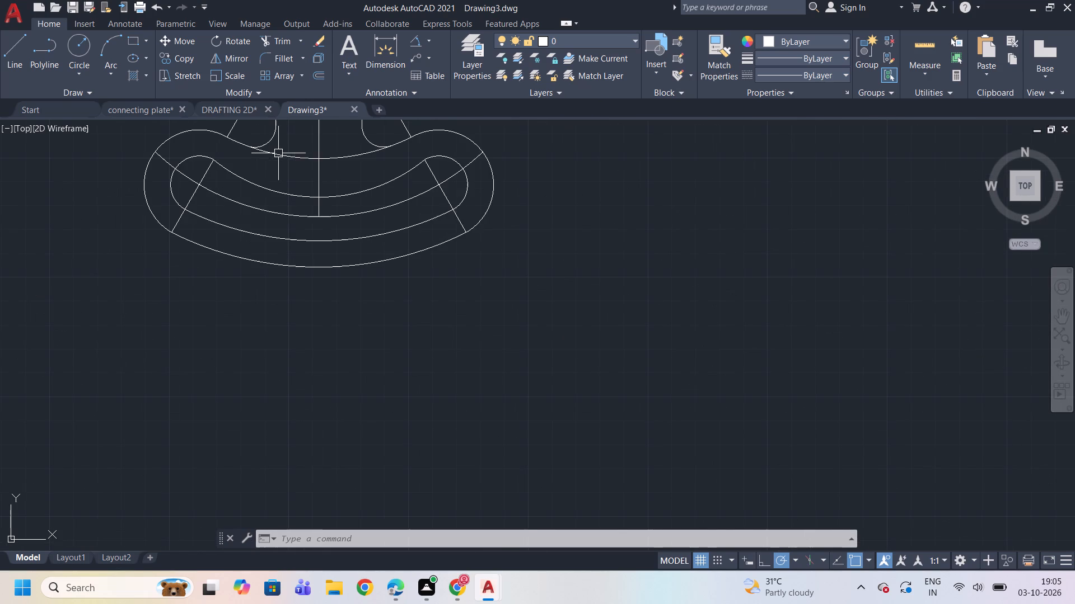
{"action": "scroll", "coordinate": [265, 139], "scroll_direction": "up", "scroll_amount": 3}
{"action": "scroll", "coordinate": [245, 149], "scroll_direction": "down", "scroll_amount": 1}
{"action": "scroll", "coordinate": [211, 163], "scroll_direction": "up", "scroll_amount": 5}
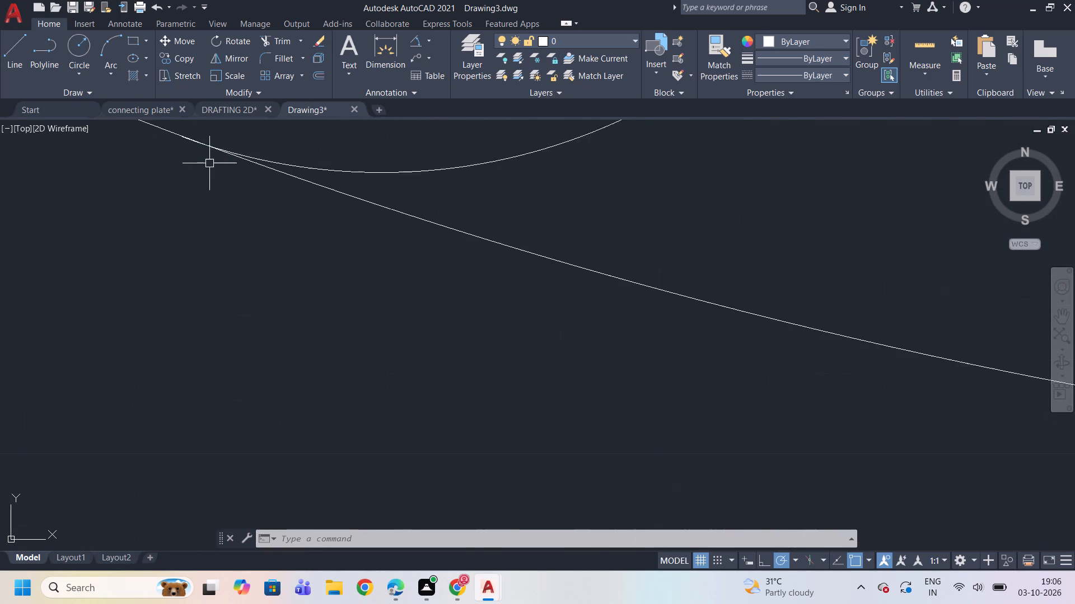
{"action": "scroll", "coordinate": [209, 163], "scroll_direction": "up", "scroll_amount": 2}
{"action": "scroll", "coordinate": [209, 163], "scroll_direction": "down", "scroll_amount": 7}
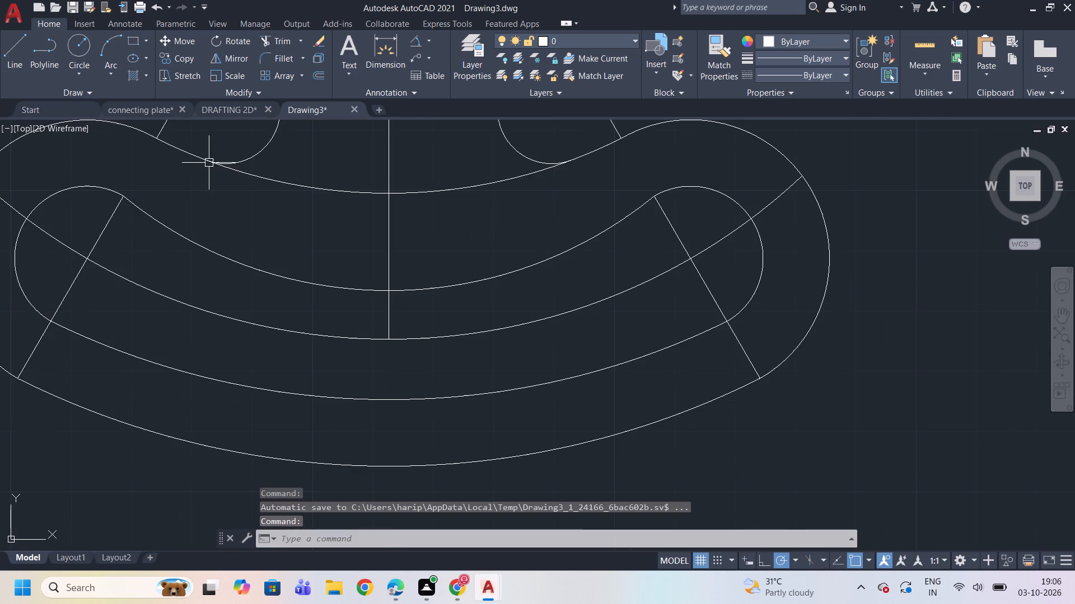
{"action": "scroll", "coordinate": [553, 163], "scroll_direction": "up", "scroll_amount": 4}
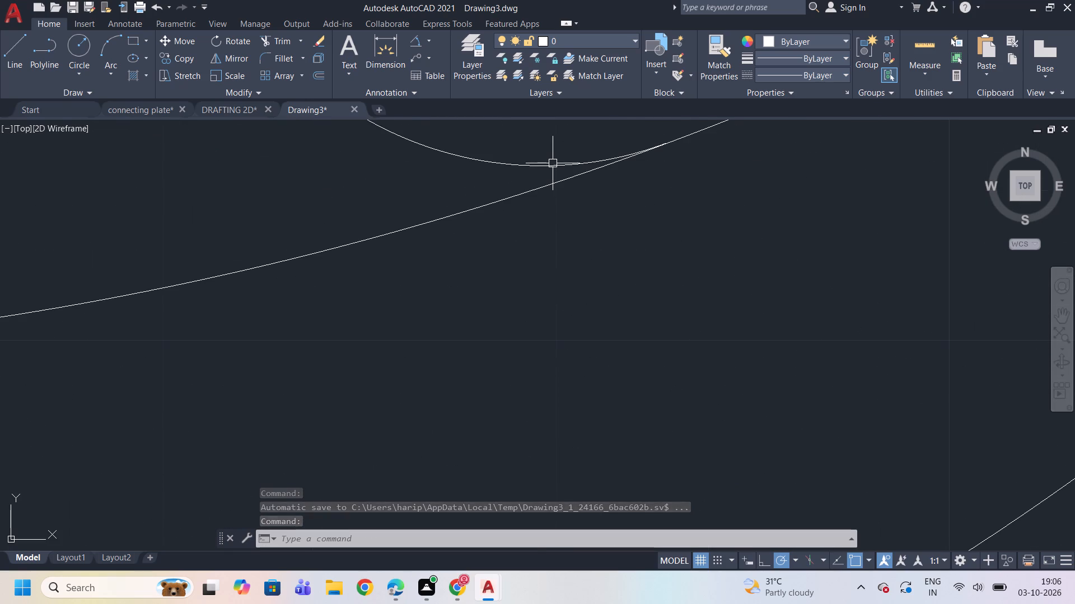
{"action": "scroll", "coordinate": [553, 163], "scroll_direction": "down", "scroll_amount": 6}
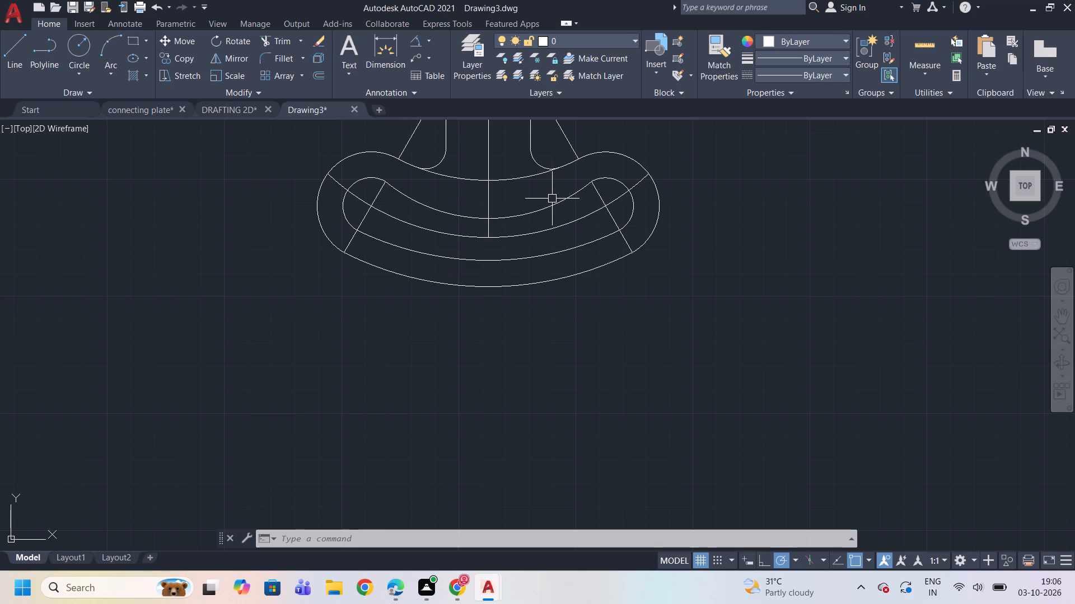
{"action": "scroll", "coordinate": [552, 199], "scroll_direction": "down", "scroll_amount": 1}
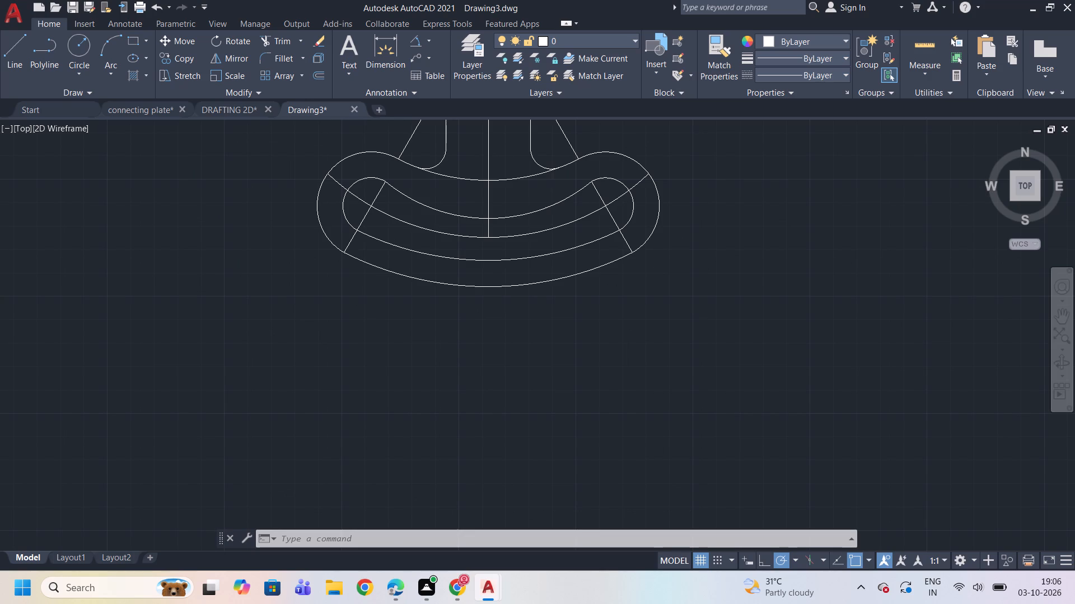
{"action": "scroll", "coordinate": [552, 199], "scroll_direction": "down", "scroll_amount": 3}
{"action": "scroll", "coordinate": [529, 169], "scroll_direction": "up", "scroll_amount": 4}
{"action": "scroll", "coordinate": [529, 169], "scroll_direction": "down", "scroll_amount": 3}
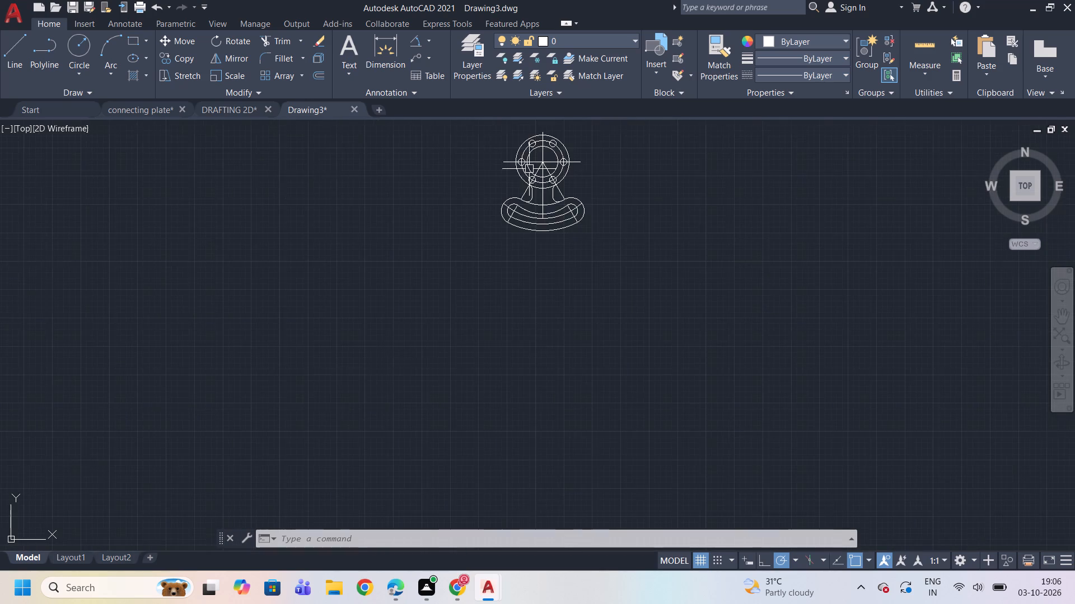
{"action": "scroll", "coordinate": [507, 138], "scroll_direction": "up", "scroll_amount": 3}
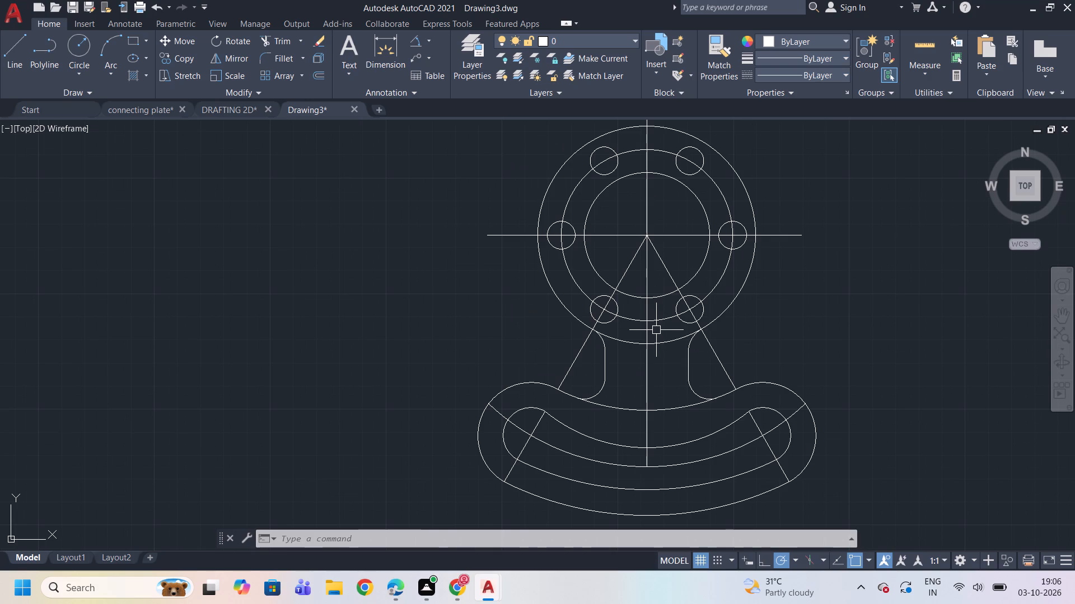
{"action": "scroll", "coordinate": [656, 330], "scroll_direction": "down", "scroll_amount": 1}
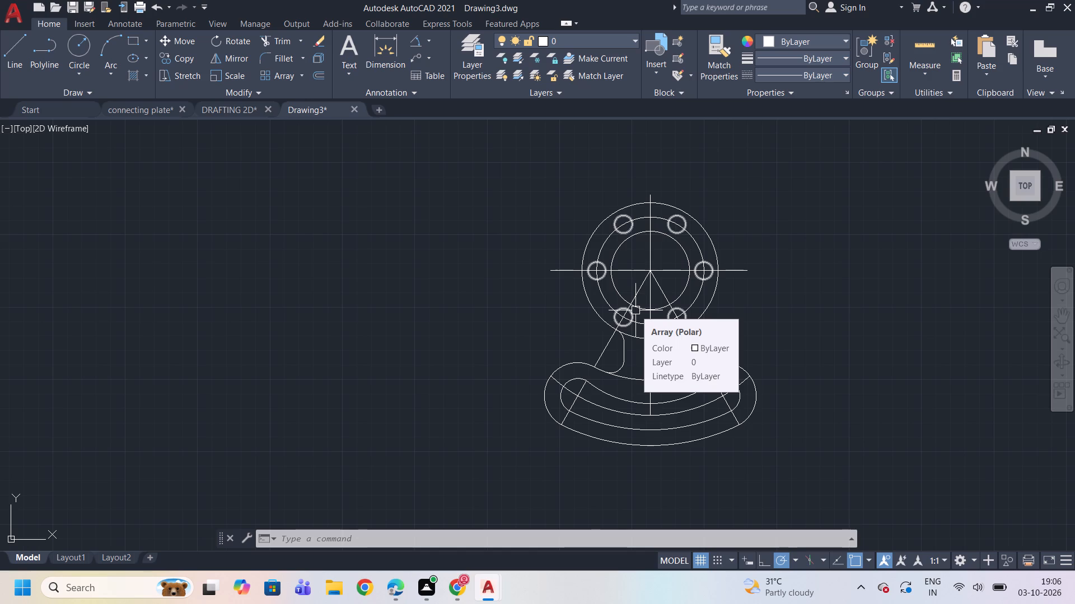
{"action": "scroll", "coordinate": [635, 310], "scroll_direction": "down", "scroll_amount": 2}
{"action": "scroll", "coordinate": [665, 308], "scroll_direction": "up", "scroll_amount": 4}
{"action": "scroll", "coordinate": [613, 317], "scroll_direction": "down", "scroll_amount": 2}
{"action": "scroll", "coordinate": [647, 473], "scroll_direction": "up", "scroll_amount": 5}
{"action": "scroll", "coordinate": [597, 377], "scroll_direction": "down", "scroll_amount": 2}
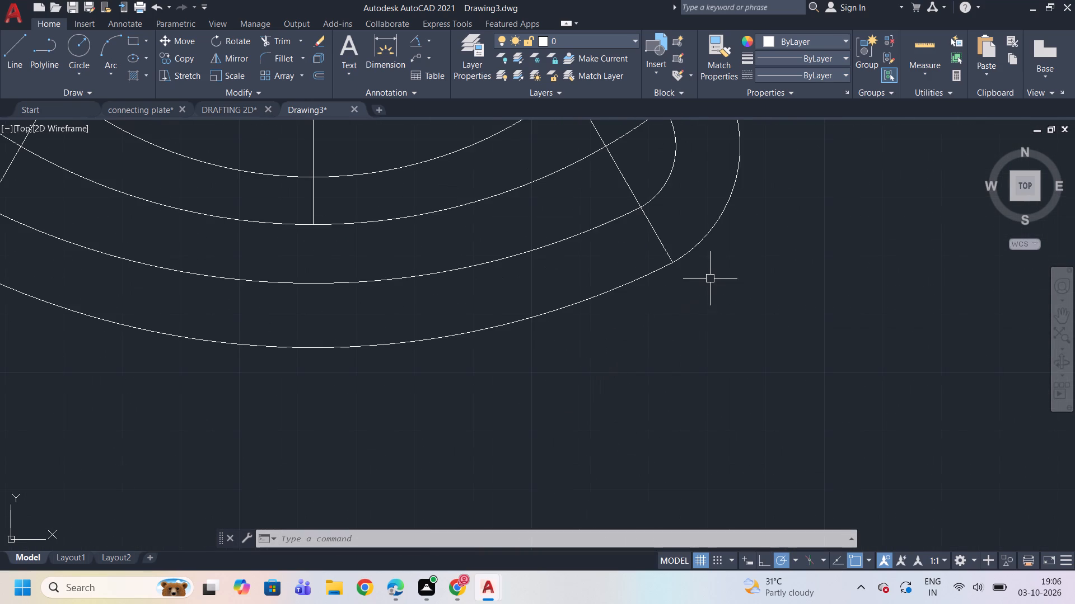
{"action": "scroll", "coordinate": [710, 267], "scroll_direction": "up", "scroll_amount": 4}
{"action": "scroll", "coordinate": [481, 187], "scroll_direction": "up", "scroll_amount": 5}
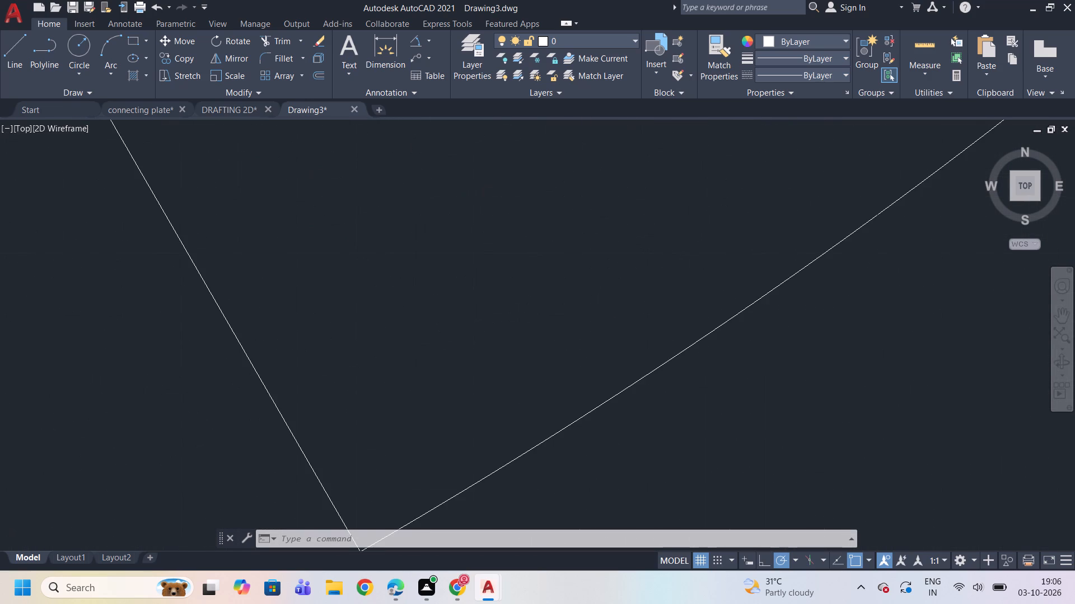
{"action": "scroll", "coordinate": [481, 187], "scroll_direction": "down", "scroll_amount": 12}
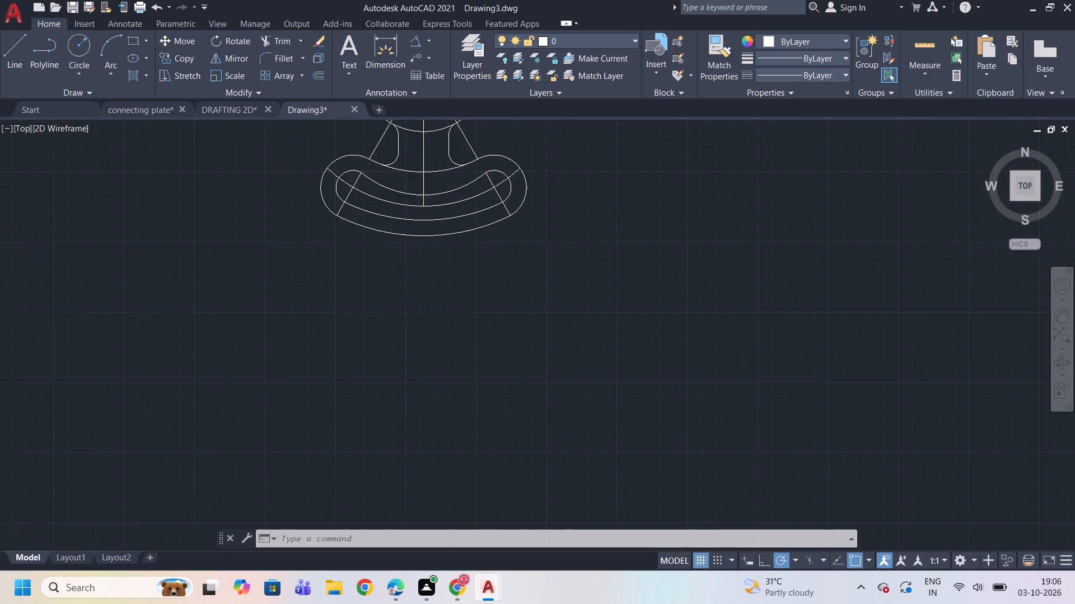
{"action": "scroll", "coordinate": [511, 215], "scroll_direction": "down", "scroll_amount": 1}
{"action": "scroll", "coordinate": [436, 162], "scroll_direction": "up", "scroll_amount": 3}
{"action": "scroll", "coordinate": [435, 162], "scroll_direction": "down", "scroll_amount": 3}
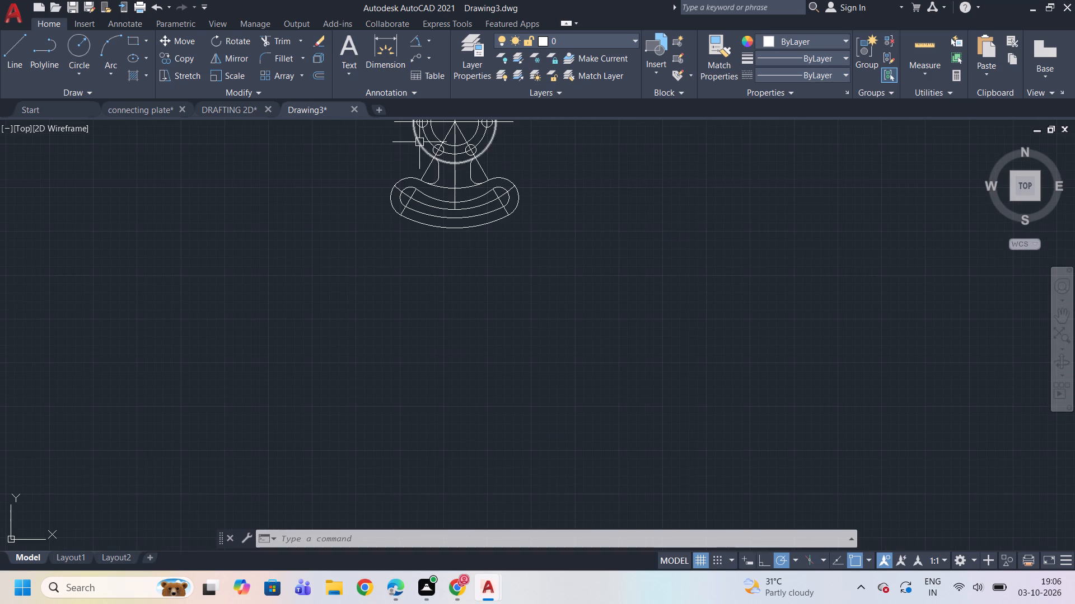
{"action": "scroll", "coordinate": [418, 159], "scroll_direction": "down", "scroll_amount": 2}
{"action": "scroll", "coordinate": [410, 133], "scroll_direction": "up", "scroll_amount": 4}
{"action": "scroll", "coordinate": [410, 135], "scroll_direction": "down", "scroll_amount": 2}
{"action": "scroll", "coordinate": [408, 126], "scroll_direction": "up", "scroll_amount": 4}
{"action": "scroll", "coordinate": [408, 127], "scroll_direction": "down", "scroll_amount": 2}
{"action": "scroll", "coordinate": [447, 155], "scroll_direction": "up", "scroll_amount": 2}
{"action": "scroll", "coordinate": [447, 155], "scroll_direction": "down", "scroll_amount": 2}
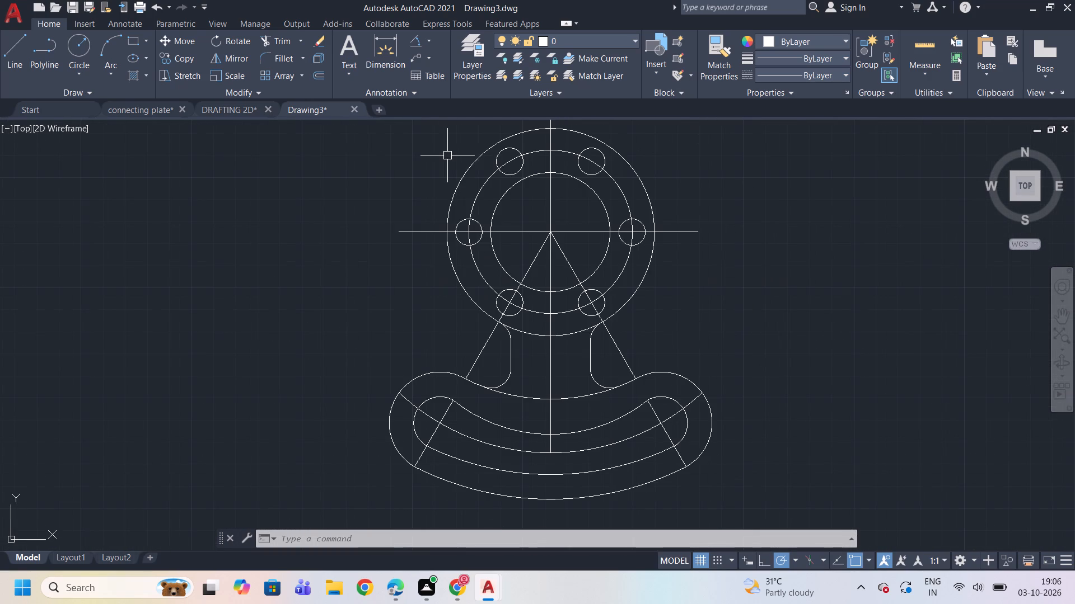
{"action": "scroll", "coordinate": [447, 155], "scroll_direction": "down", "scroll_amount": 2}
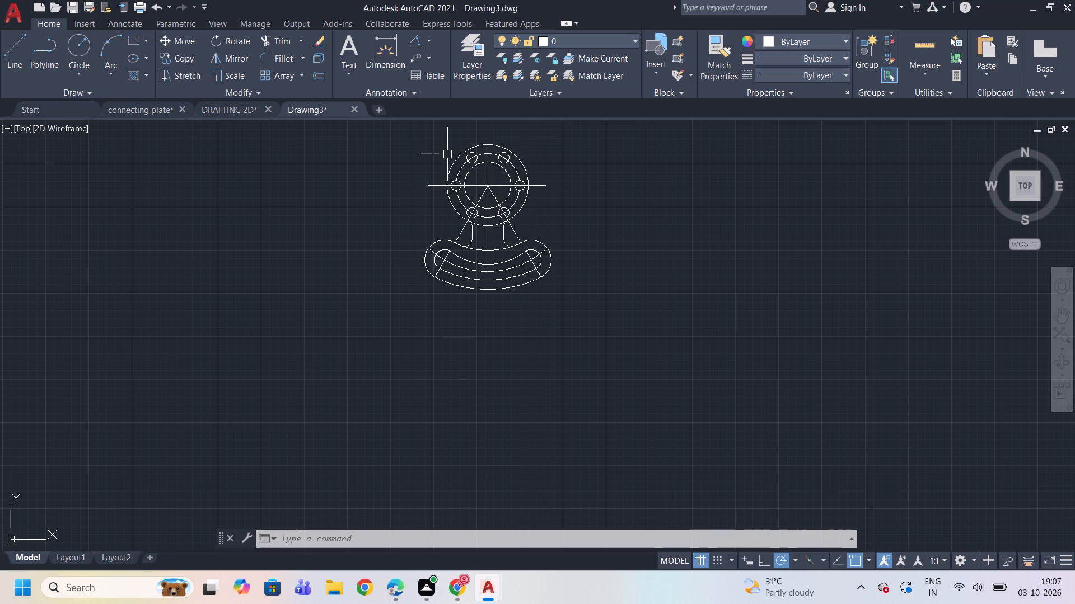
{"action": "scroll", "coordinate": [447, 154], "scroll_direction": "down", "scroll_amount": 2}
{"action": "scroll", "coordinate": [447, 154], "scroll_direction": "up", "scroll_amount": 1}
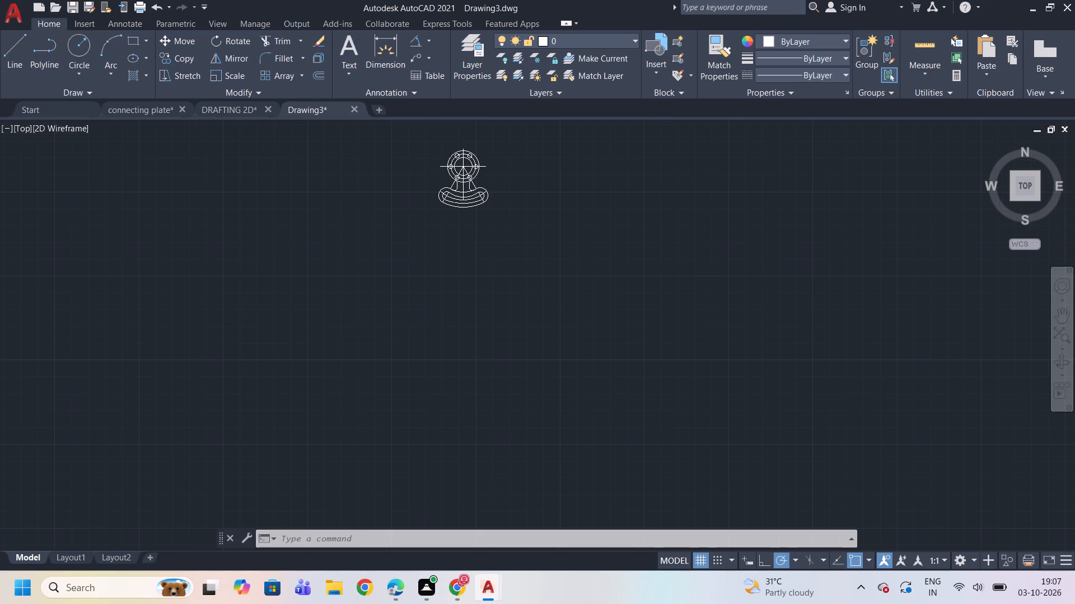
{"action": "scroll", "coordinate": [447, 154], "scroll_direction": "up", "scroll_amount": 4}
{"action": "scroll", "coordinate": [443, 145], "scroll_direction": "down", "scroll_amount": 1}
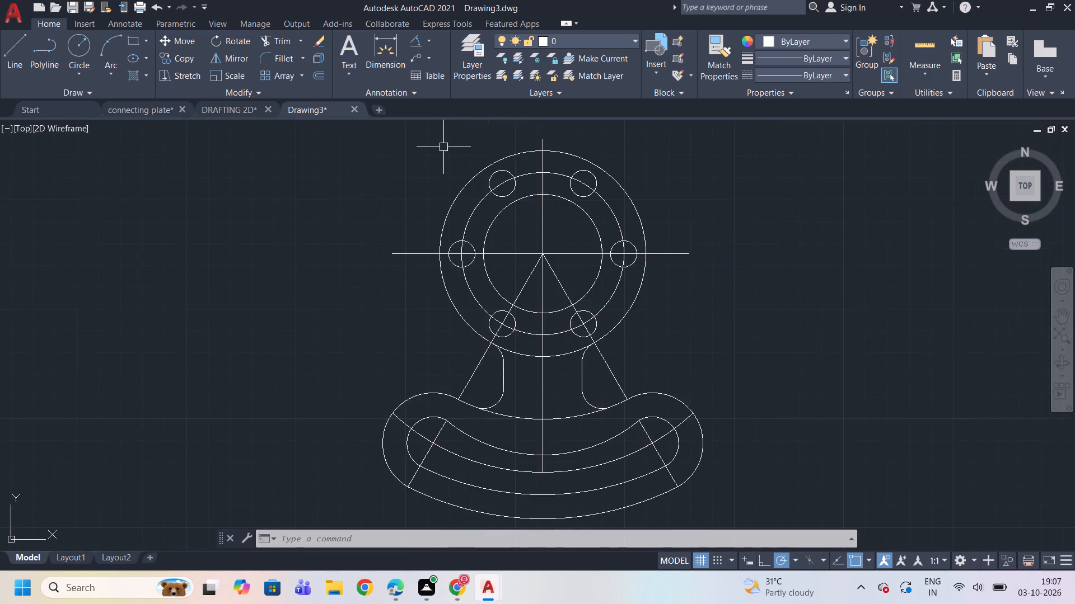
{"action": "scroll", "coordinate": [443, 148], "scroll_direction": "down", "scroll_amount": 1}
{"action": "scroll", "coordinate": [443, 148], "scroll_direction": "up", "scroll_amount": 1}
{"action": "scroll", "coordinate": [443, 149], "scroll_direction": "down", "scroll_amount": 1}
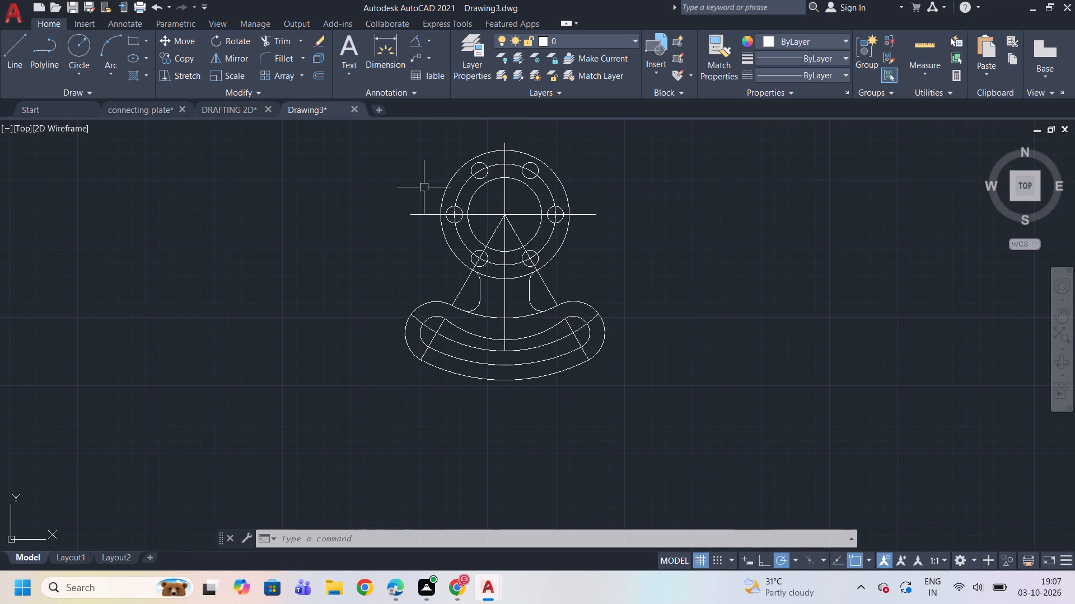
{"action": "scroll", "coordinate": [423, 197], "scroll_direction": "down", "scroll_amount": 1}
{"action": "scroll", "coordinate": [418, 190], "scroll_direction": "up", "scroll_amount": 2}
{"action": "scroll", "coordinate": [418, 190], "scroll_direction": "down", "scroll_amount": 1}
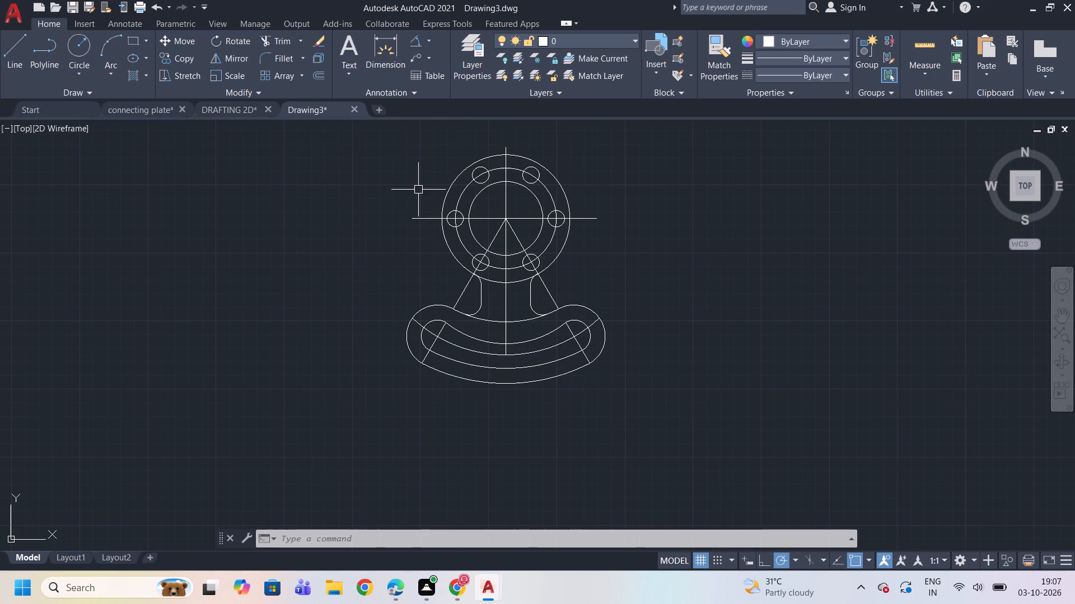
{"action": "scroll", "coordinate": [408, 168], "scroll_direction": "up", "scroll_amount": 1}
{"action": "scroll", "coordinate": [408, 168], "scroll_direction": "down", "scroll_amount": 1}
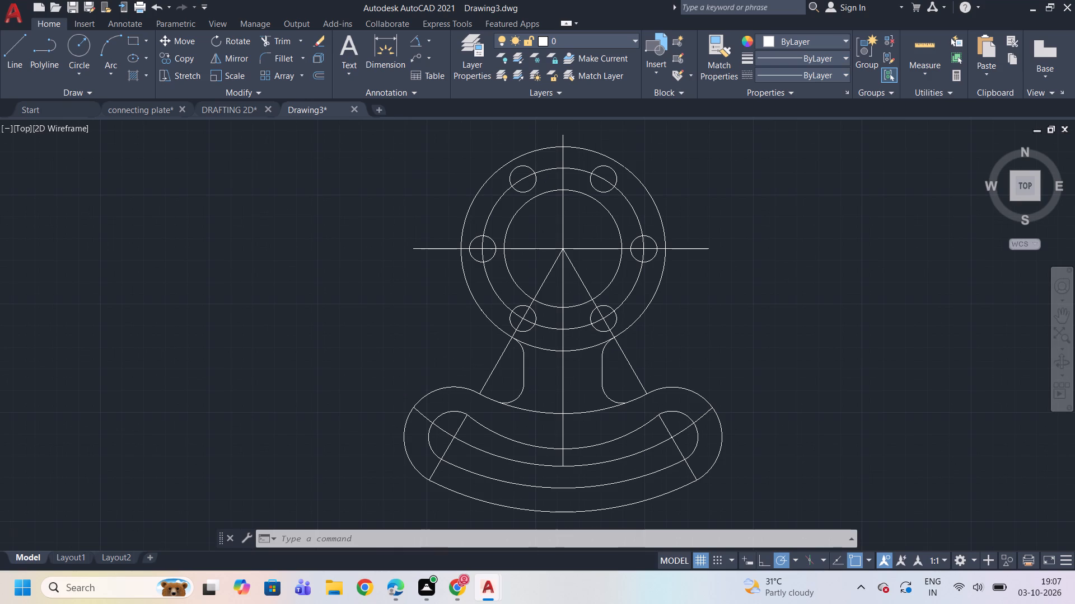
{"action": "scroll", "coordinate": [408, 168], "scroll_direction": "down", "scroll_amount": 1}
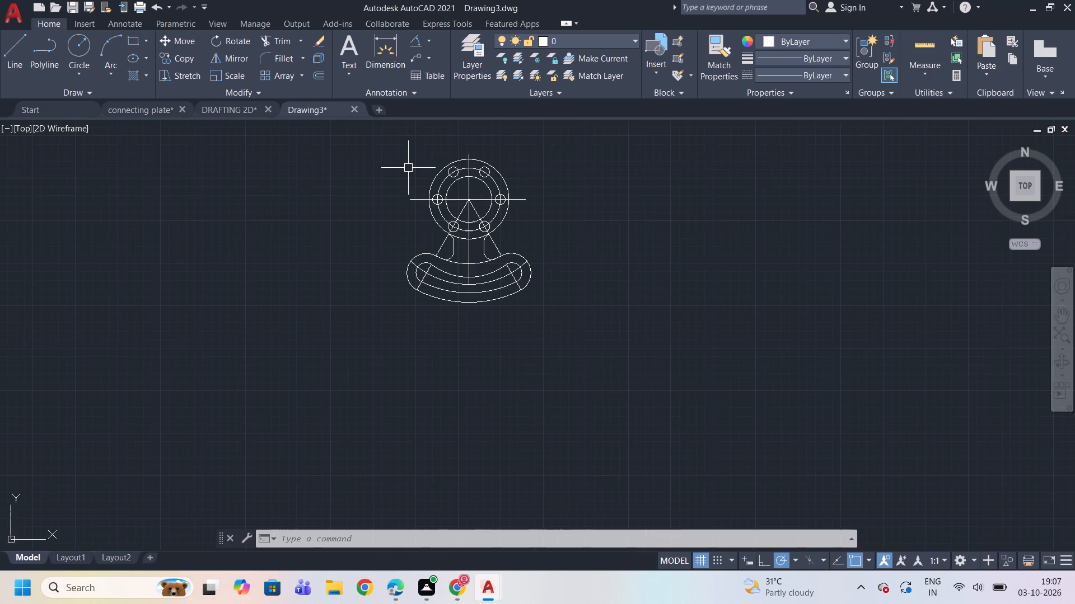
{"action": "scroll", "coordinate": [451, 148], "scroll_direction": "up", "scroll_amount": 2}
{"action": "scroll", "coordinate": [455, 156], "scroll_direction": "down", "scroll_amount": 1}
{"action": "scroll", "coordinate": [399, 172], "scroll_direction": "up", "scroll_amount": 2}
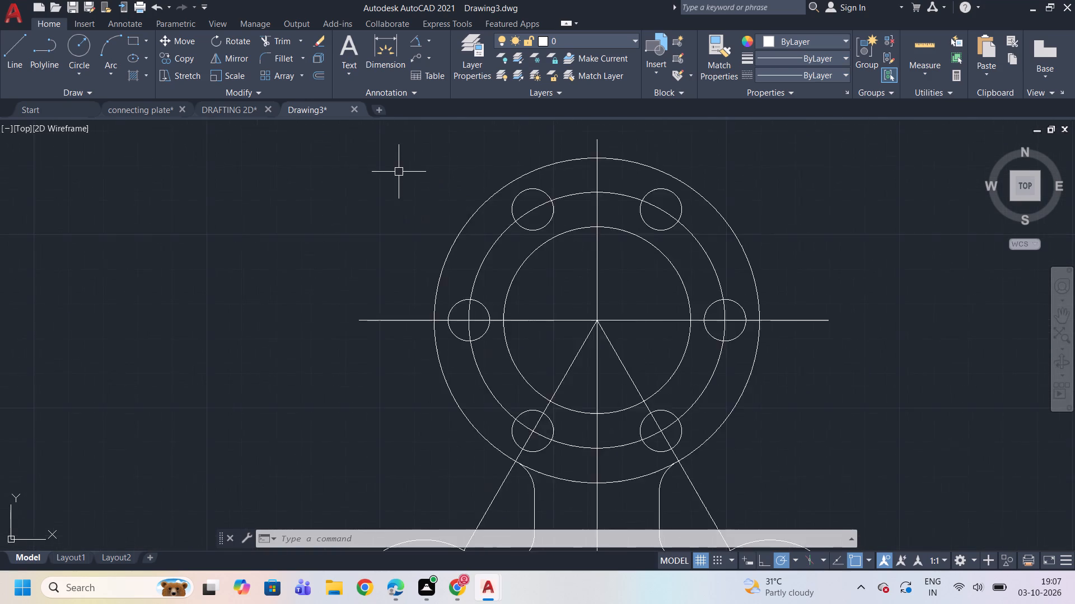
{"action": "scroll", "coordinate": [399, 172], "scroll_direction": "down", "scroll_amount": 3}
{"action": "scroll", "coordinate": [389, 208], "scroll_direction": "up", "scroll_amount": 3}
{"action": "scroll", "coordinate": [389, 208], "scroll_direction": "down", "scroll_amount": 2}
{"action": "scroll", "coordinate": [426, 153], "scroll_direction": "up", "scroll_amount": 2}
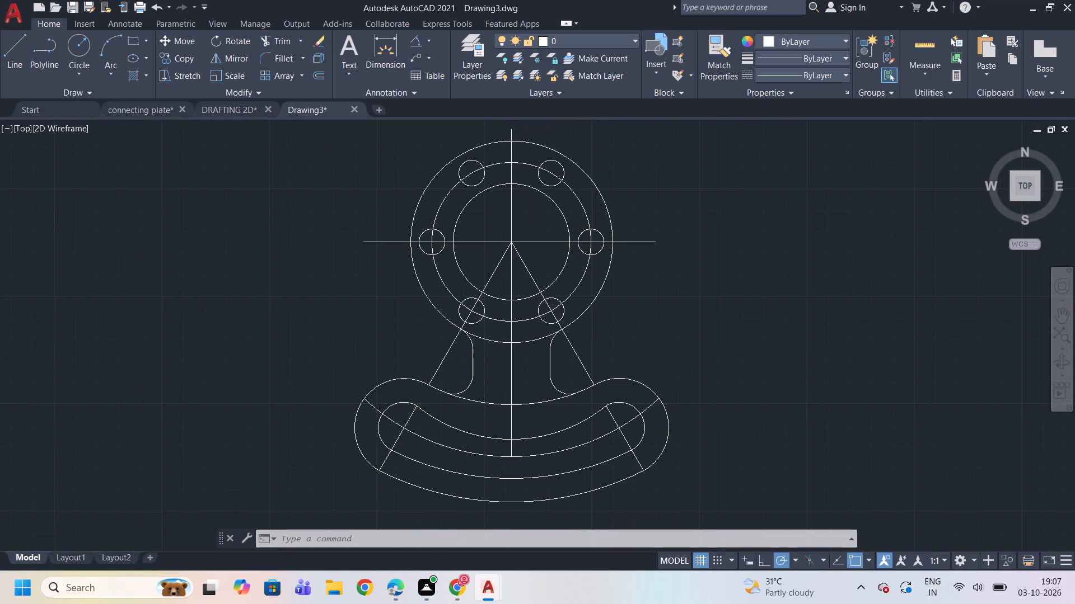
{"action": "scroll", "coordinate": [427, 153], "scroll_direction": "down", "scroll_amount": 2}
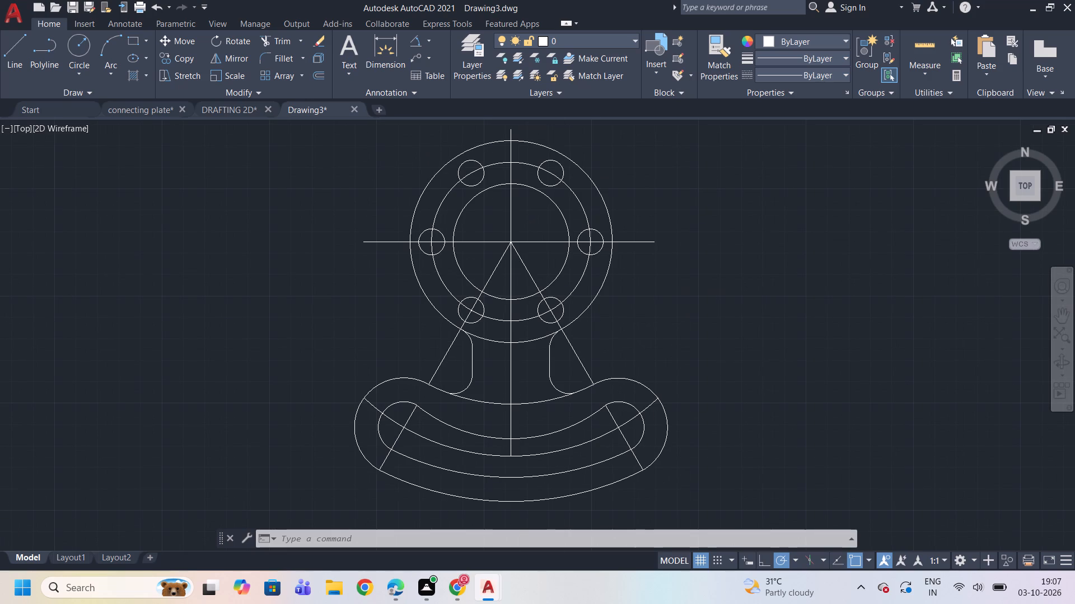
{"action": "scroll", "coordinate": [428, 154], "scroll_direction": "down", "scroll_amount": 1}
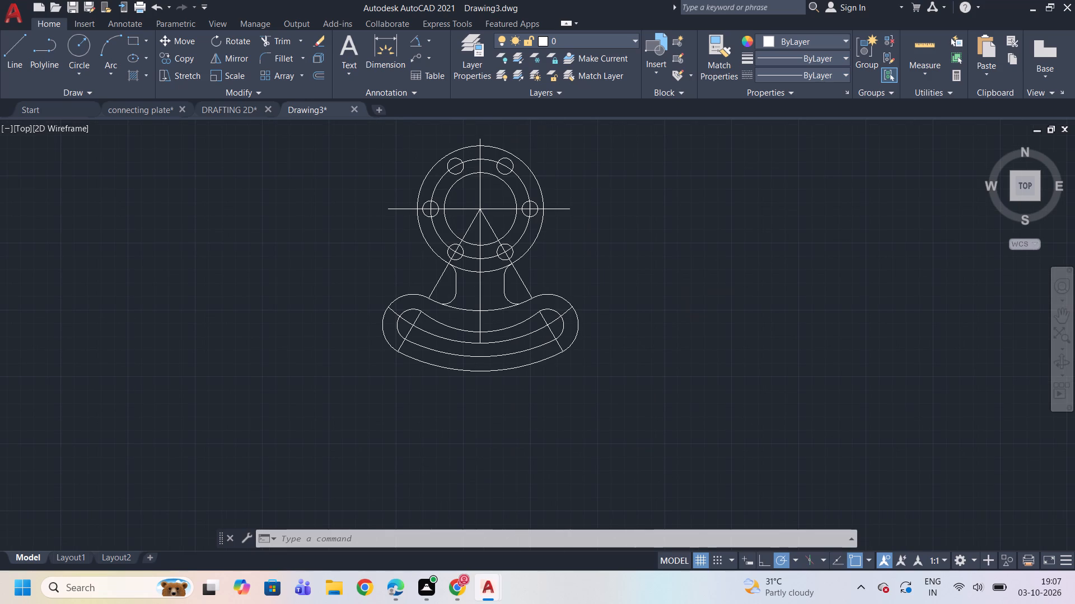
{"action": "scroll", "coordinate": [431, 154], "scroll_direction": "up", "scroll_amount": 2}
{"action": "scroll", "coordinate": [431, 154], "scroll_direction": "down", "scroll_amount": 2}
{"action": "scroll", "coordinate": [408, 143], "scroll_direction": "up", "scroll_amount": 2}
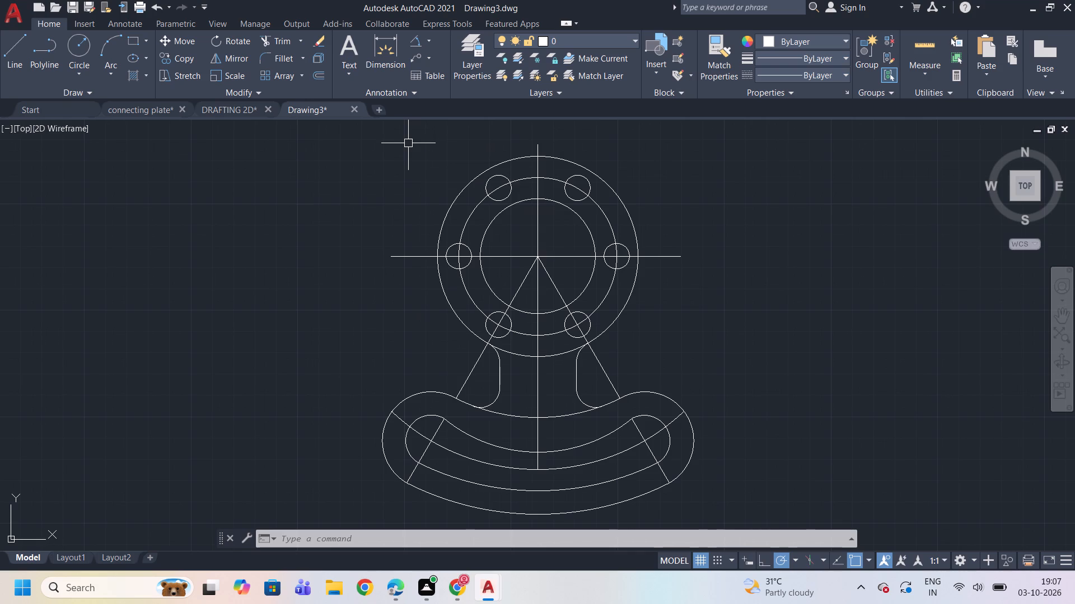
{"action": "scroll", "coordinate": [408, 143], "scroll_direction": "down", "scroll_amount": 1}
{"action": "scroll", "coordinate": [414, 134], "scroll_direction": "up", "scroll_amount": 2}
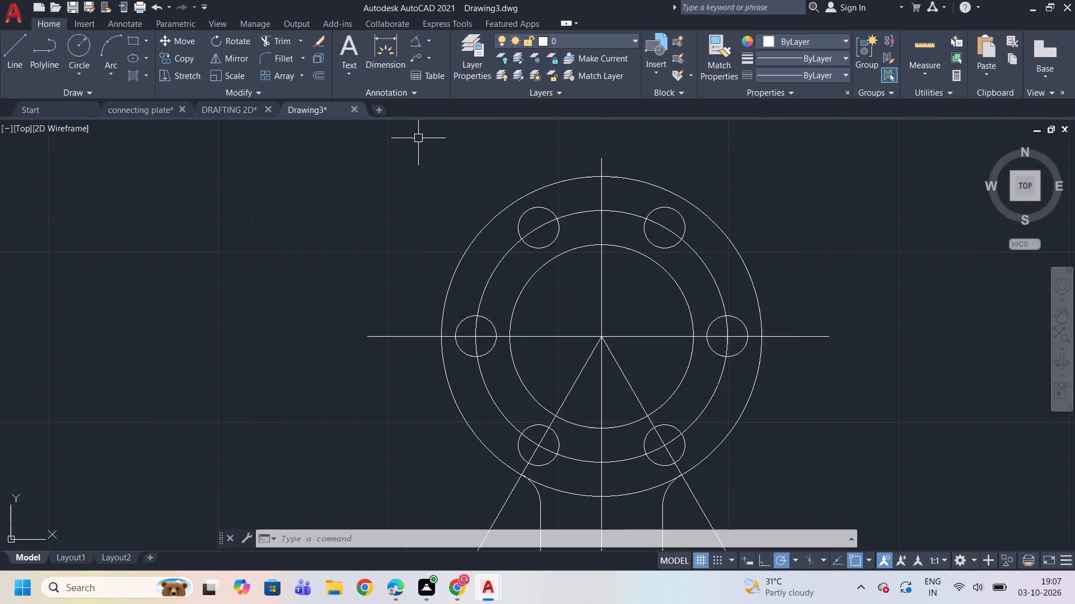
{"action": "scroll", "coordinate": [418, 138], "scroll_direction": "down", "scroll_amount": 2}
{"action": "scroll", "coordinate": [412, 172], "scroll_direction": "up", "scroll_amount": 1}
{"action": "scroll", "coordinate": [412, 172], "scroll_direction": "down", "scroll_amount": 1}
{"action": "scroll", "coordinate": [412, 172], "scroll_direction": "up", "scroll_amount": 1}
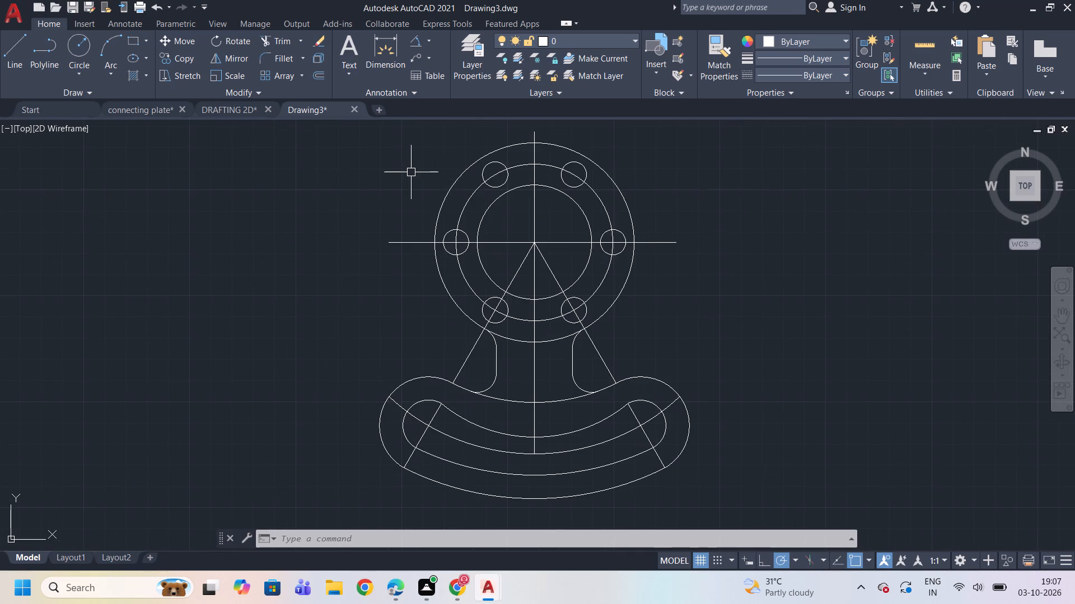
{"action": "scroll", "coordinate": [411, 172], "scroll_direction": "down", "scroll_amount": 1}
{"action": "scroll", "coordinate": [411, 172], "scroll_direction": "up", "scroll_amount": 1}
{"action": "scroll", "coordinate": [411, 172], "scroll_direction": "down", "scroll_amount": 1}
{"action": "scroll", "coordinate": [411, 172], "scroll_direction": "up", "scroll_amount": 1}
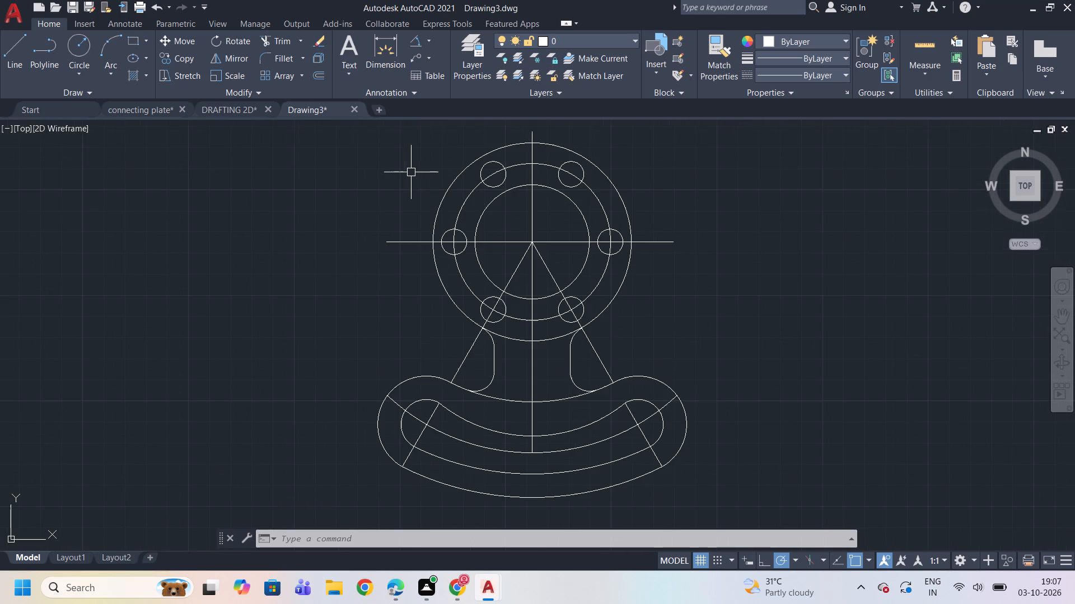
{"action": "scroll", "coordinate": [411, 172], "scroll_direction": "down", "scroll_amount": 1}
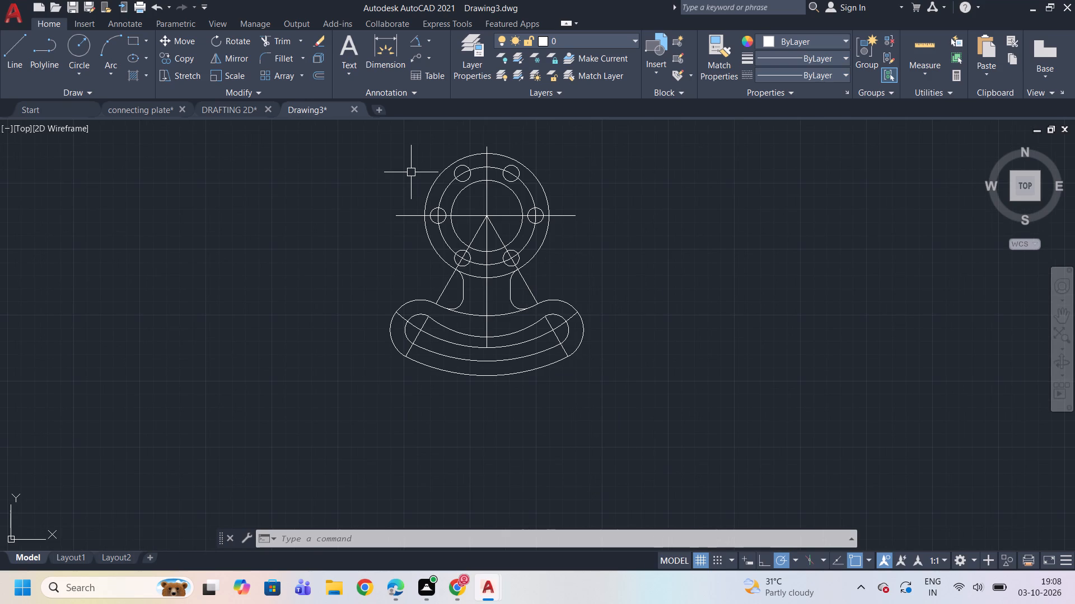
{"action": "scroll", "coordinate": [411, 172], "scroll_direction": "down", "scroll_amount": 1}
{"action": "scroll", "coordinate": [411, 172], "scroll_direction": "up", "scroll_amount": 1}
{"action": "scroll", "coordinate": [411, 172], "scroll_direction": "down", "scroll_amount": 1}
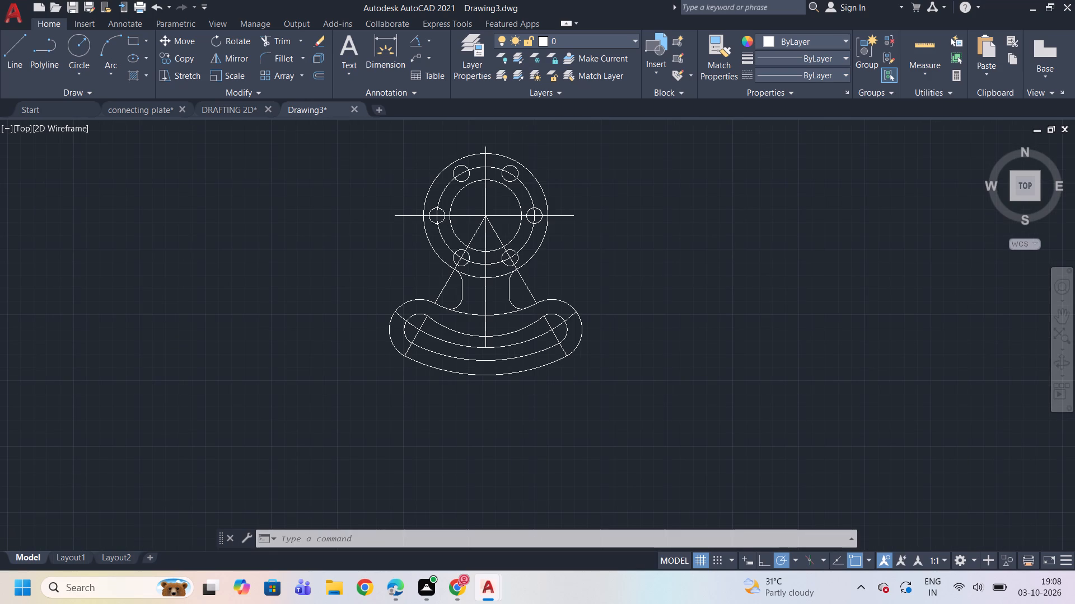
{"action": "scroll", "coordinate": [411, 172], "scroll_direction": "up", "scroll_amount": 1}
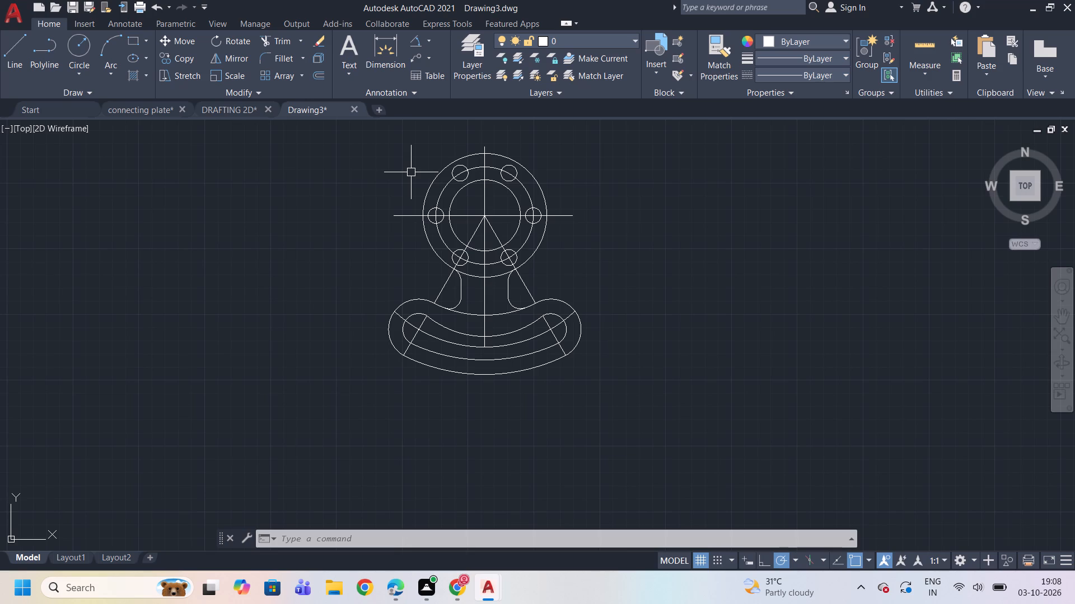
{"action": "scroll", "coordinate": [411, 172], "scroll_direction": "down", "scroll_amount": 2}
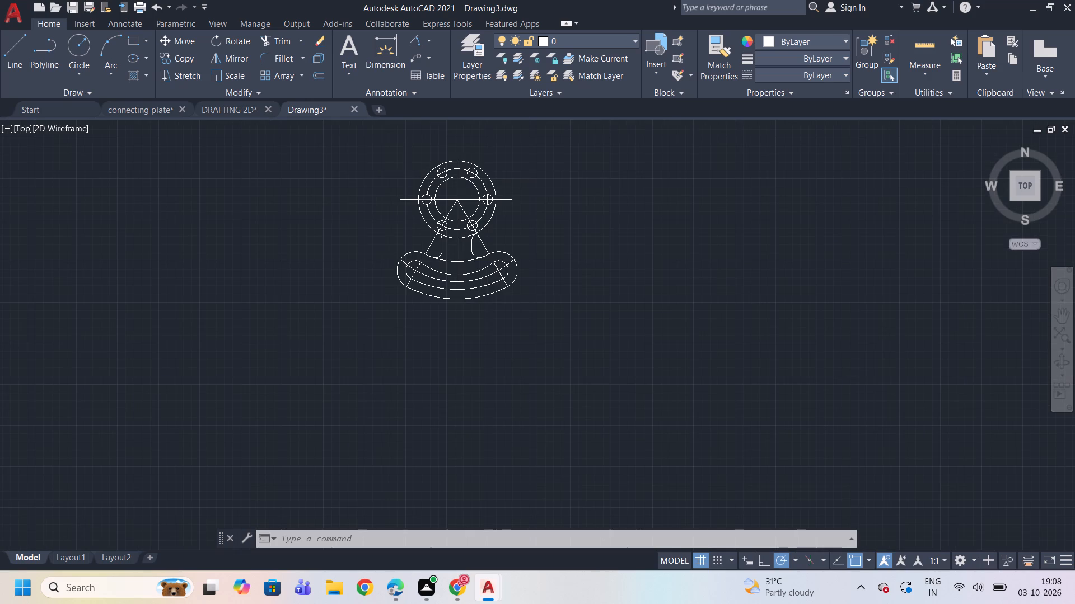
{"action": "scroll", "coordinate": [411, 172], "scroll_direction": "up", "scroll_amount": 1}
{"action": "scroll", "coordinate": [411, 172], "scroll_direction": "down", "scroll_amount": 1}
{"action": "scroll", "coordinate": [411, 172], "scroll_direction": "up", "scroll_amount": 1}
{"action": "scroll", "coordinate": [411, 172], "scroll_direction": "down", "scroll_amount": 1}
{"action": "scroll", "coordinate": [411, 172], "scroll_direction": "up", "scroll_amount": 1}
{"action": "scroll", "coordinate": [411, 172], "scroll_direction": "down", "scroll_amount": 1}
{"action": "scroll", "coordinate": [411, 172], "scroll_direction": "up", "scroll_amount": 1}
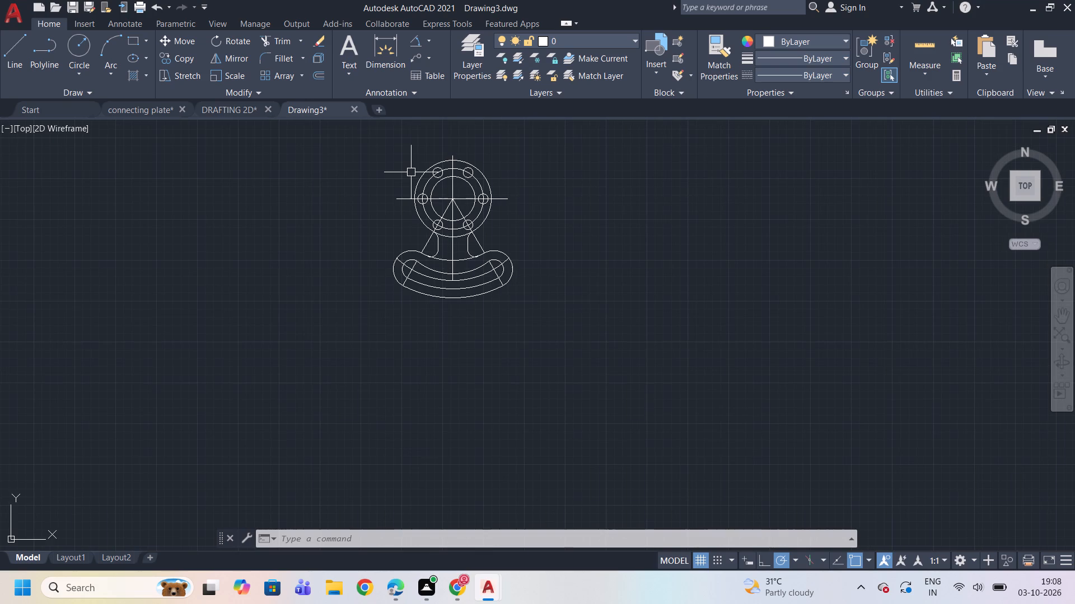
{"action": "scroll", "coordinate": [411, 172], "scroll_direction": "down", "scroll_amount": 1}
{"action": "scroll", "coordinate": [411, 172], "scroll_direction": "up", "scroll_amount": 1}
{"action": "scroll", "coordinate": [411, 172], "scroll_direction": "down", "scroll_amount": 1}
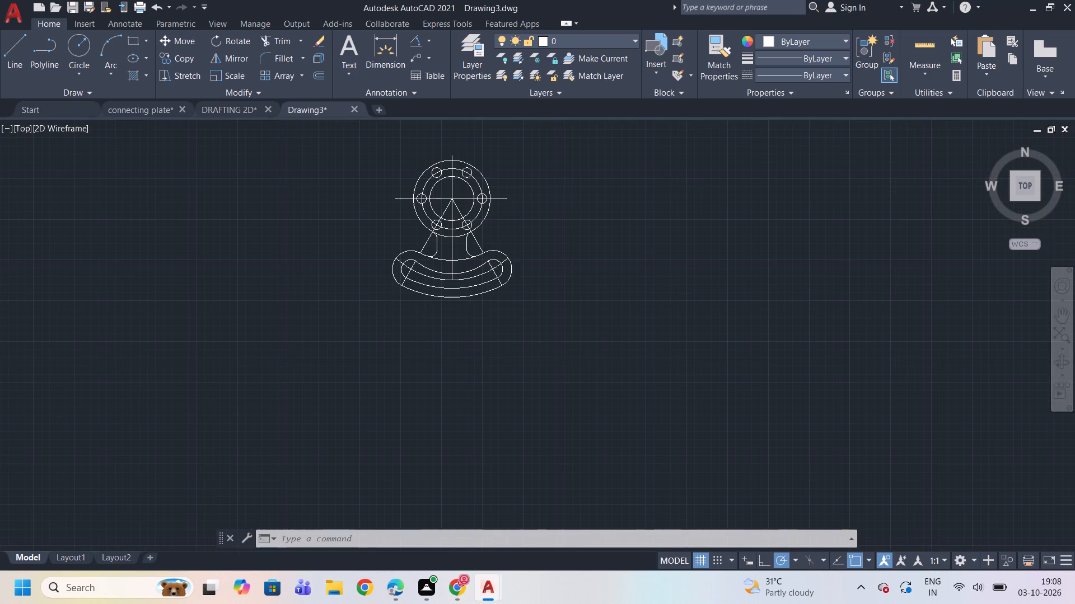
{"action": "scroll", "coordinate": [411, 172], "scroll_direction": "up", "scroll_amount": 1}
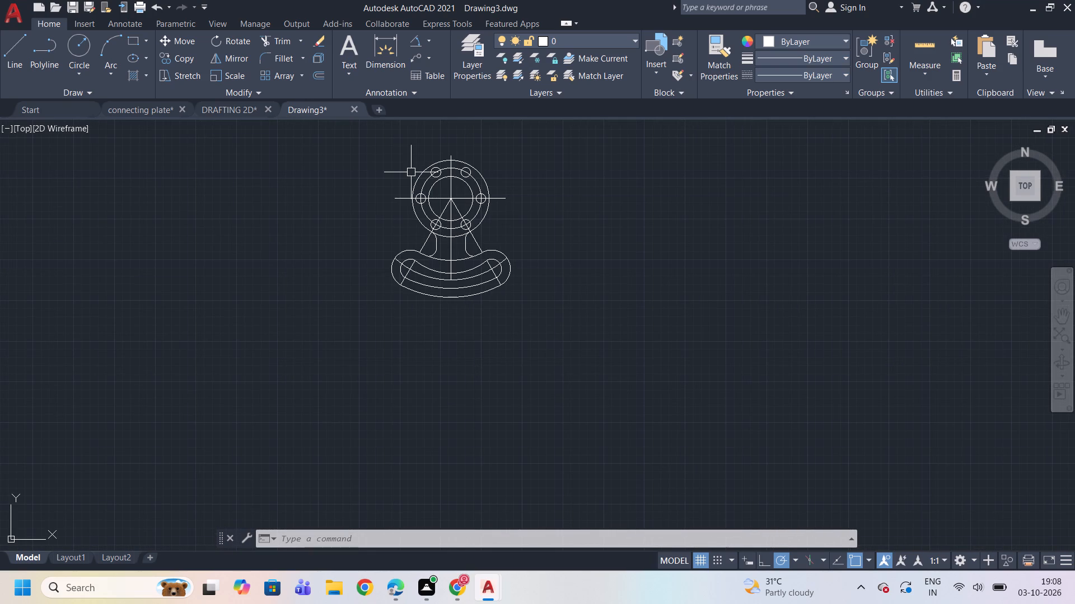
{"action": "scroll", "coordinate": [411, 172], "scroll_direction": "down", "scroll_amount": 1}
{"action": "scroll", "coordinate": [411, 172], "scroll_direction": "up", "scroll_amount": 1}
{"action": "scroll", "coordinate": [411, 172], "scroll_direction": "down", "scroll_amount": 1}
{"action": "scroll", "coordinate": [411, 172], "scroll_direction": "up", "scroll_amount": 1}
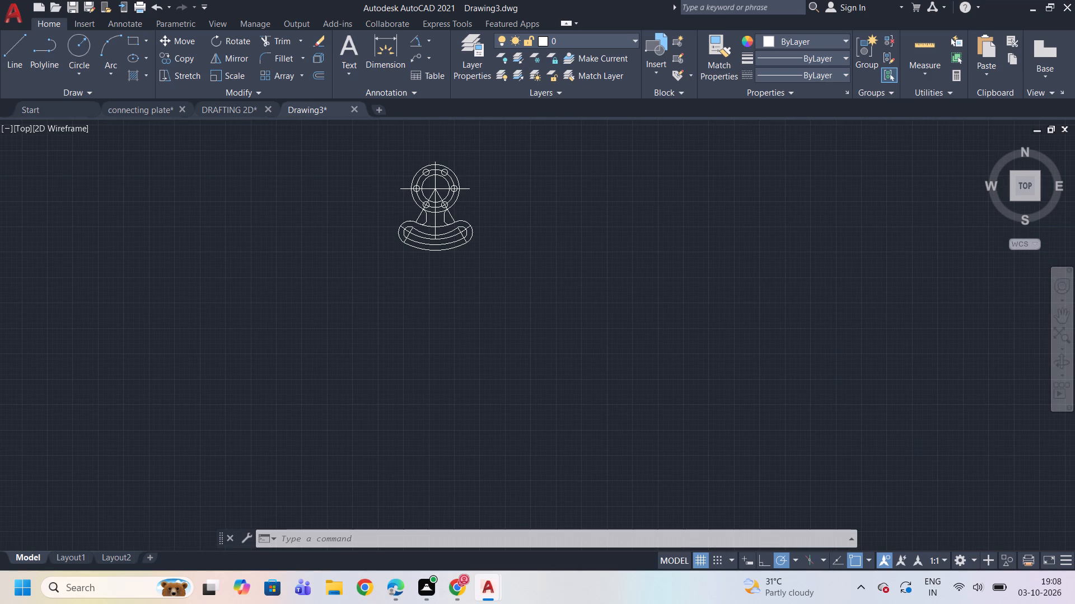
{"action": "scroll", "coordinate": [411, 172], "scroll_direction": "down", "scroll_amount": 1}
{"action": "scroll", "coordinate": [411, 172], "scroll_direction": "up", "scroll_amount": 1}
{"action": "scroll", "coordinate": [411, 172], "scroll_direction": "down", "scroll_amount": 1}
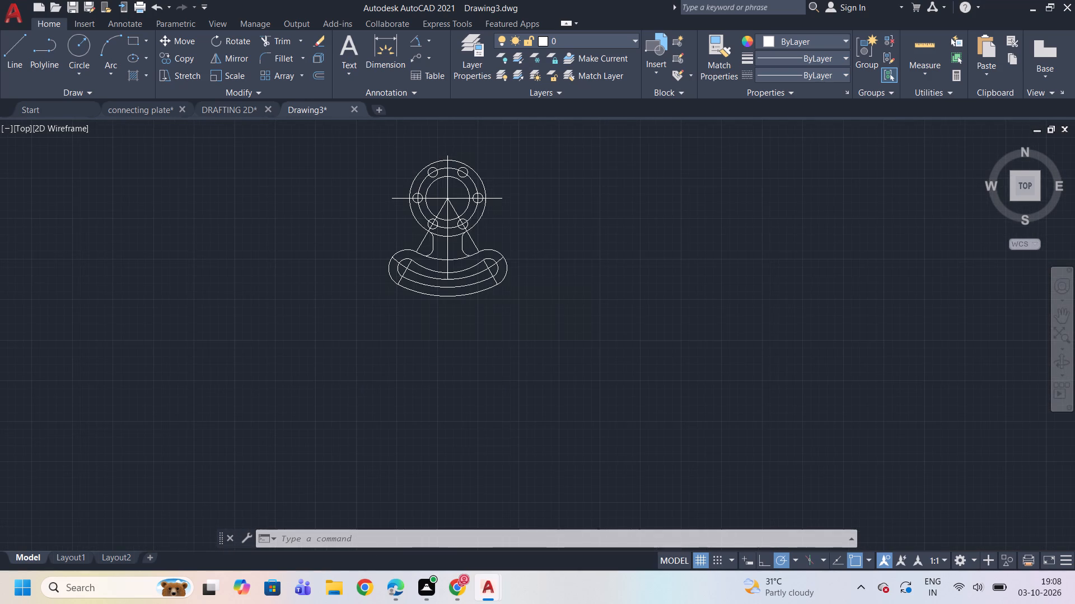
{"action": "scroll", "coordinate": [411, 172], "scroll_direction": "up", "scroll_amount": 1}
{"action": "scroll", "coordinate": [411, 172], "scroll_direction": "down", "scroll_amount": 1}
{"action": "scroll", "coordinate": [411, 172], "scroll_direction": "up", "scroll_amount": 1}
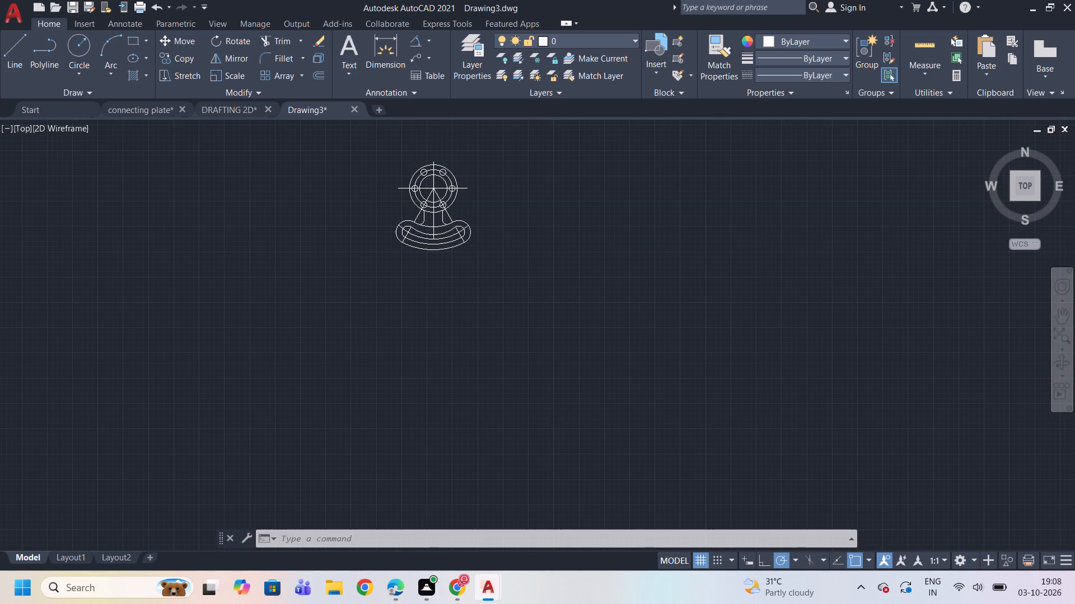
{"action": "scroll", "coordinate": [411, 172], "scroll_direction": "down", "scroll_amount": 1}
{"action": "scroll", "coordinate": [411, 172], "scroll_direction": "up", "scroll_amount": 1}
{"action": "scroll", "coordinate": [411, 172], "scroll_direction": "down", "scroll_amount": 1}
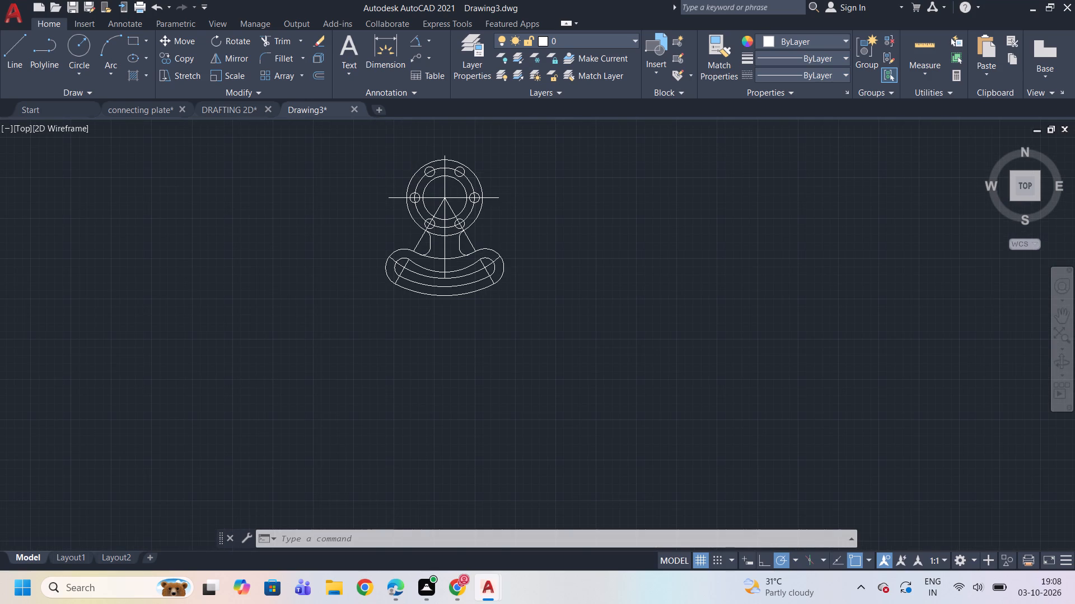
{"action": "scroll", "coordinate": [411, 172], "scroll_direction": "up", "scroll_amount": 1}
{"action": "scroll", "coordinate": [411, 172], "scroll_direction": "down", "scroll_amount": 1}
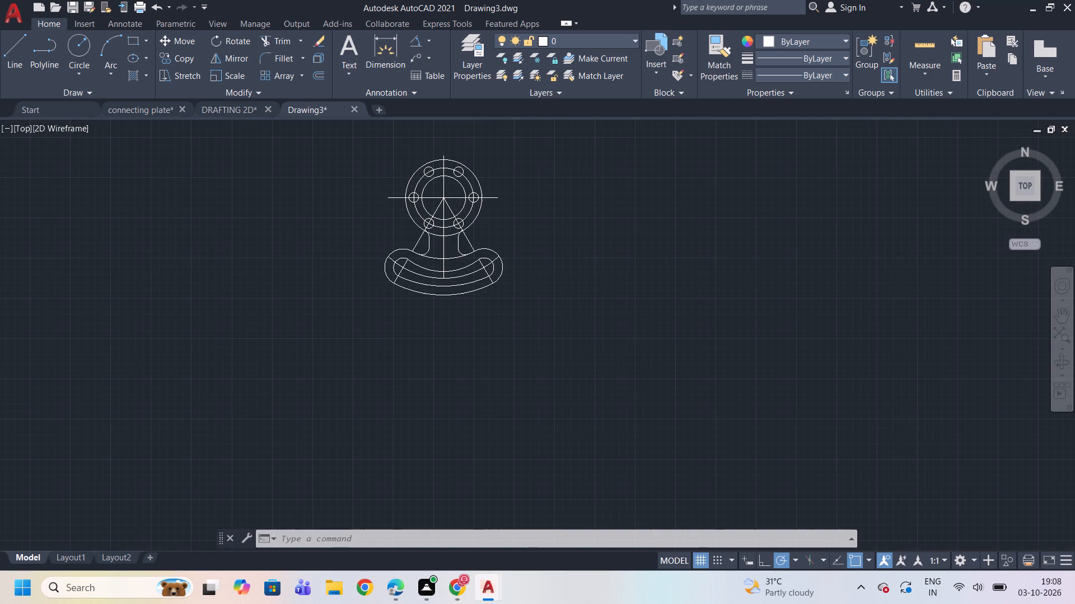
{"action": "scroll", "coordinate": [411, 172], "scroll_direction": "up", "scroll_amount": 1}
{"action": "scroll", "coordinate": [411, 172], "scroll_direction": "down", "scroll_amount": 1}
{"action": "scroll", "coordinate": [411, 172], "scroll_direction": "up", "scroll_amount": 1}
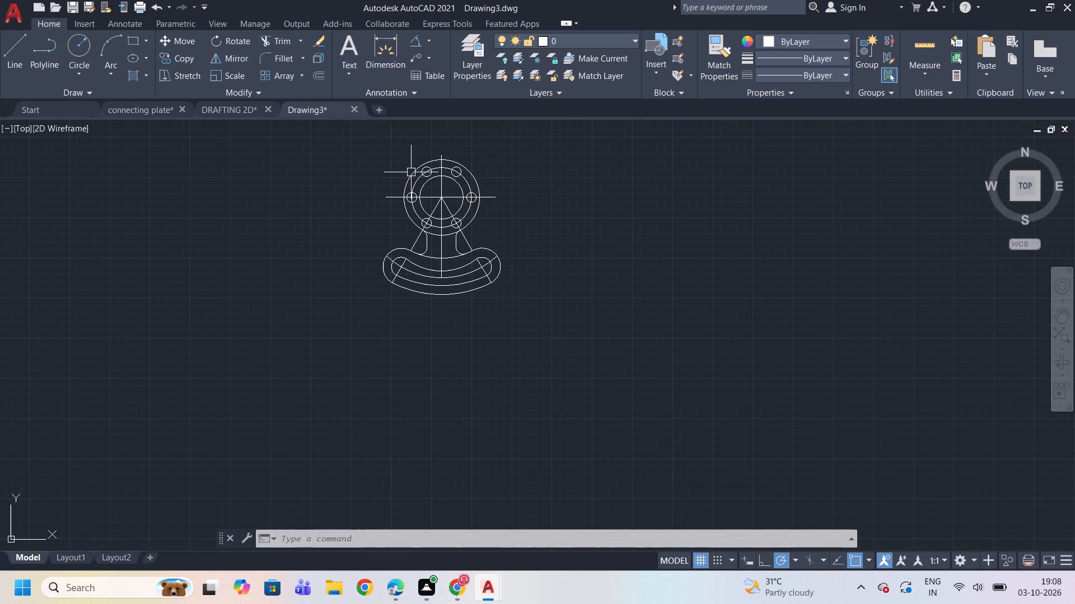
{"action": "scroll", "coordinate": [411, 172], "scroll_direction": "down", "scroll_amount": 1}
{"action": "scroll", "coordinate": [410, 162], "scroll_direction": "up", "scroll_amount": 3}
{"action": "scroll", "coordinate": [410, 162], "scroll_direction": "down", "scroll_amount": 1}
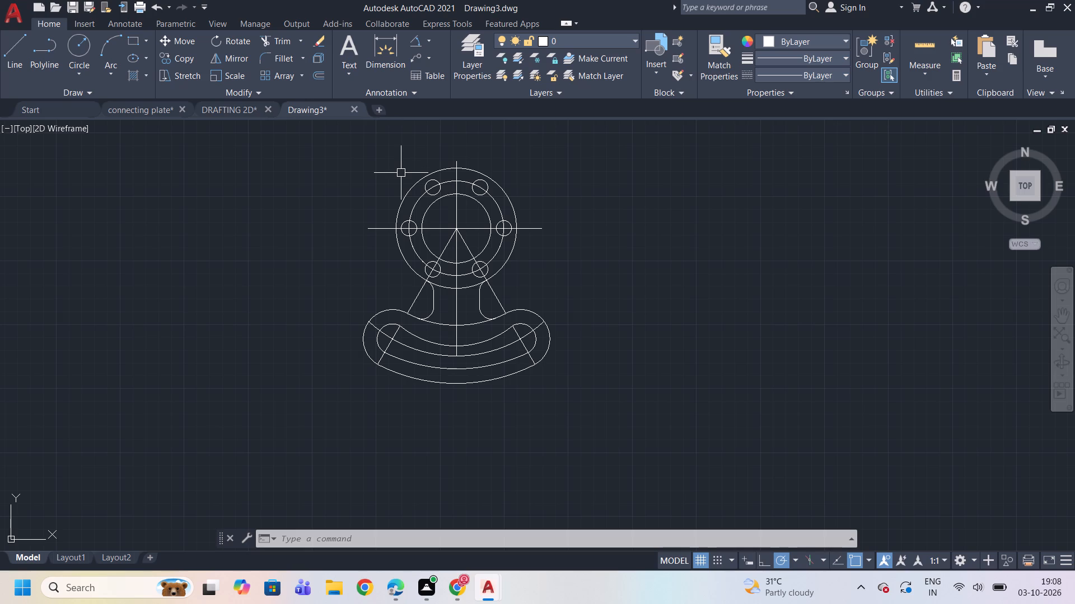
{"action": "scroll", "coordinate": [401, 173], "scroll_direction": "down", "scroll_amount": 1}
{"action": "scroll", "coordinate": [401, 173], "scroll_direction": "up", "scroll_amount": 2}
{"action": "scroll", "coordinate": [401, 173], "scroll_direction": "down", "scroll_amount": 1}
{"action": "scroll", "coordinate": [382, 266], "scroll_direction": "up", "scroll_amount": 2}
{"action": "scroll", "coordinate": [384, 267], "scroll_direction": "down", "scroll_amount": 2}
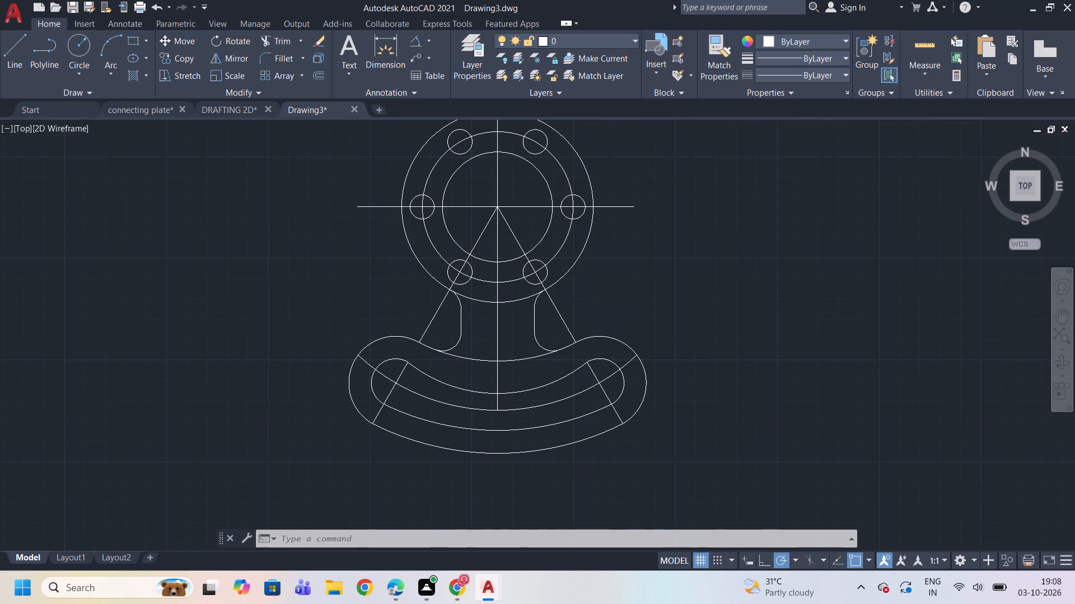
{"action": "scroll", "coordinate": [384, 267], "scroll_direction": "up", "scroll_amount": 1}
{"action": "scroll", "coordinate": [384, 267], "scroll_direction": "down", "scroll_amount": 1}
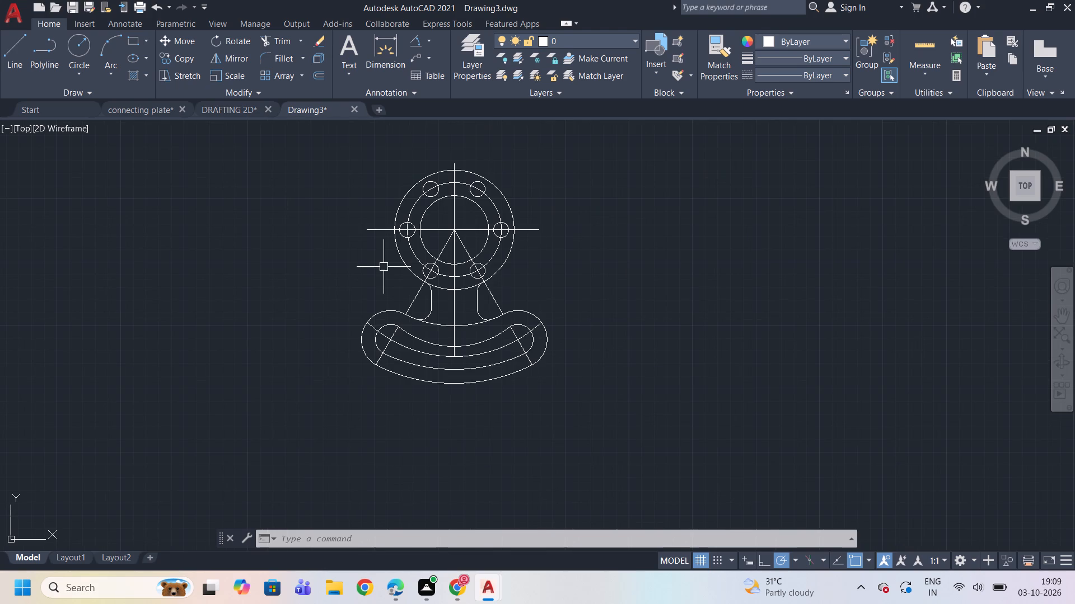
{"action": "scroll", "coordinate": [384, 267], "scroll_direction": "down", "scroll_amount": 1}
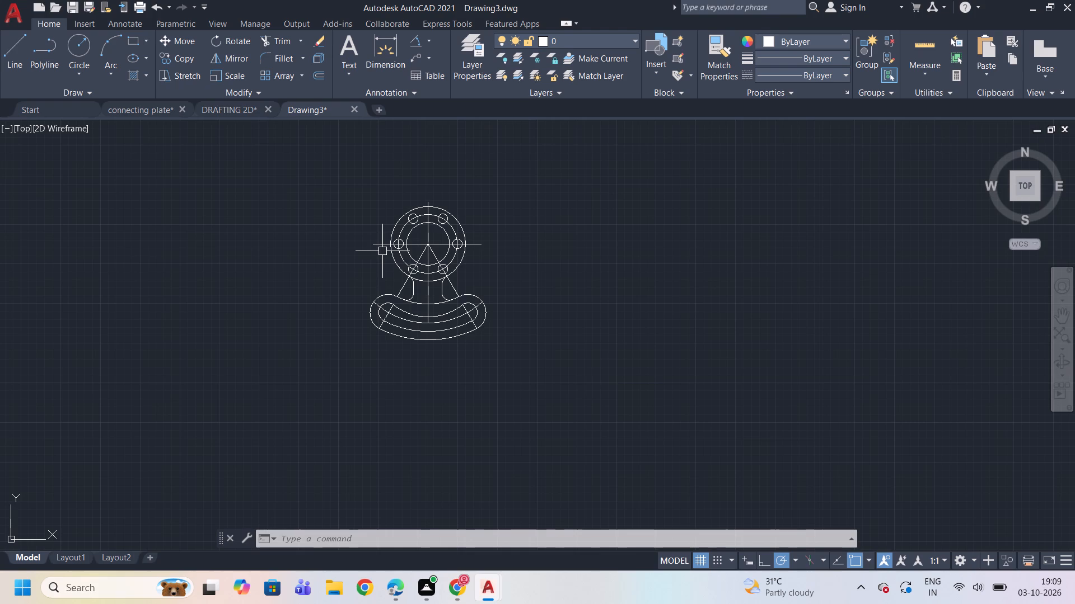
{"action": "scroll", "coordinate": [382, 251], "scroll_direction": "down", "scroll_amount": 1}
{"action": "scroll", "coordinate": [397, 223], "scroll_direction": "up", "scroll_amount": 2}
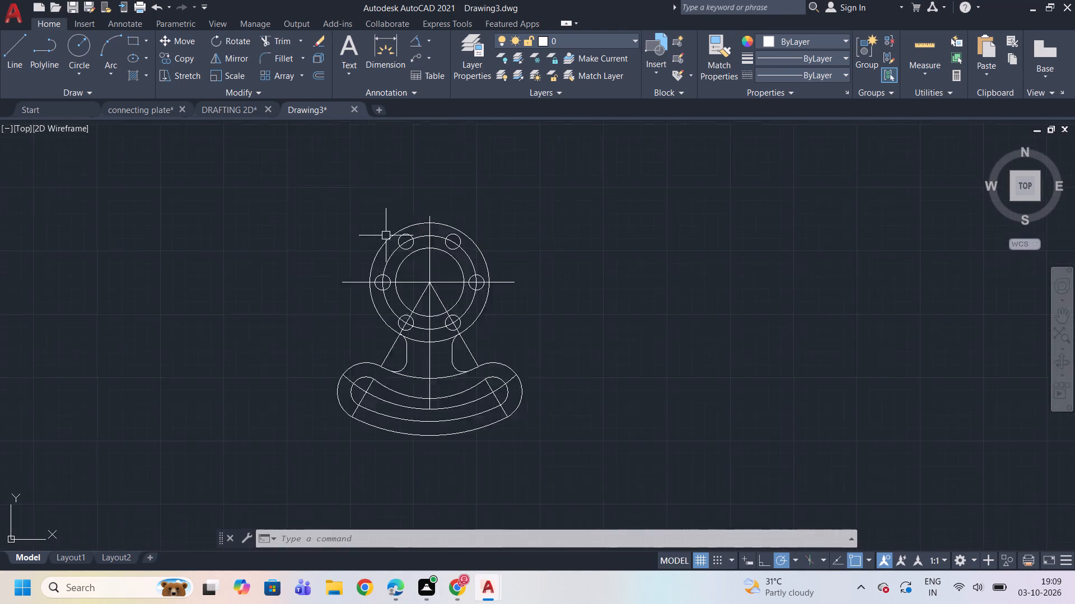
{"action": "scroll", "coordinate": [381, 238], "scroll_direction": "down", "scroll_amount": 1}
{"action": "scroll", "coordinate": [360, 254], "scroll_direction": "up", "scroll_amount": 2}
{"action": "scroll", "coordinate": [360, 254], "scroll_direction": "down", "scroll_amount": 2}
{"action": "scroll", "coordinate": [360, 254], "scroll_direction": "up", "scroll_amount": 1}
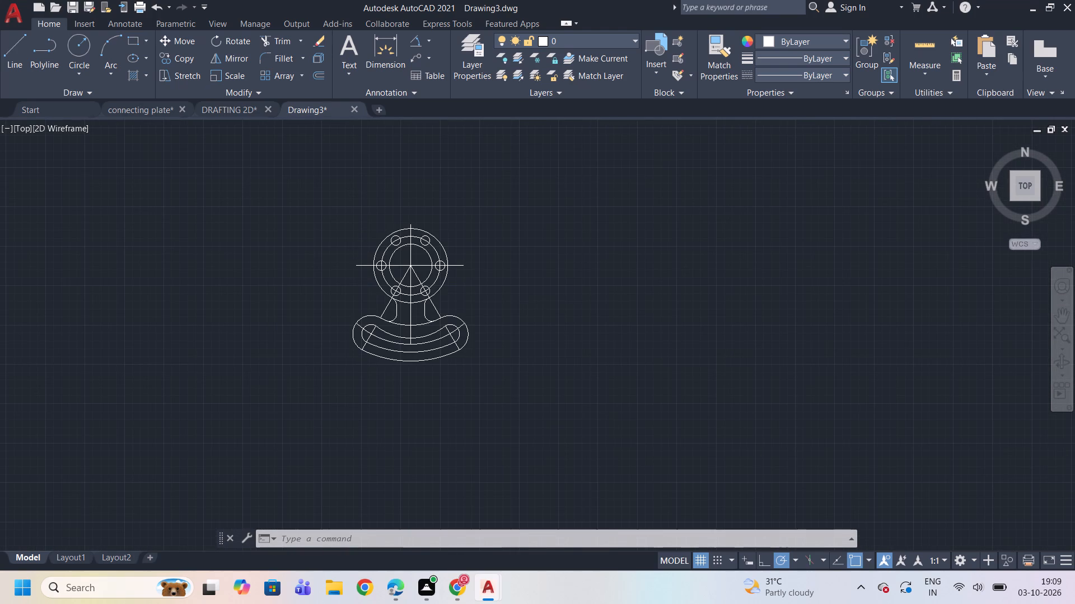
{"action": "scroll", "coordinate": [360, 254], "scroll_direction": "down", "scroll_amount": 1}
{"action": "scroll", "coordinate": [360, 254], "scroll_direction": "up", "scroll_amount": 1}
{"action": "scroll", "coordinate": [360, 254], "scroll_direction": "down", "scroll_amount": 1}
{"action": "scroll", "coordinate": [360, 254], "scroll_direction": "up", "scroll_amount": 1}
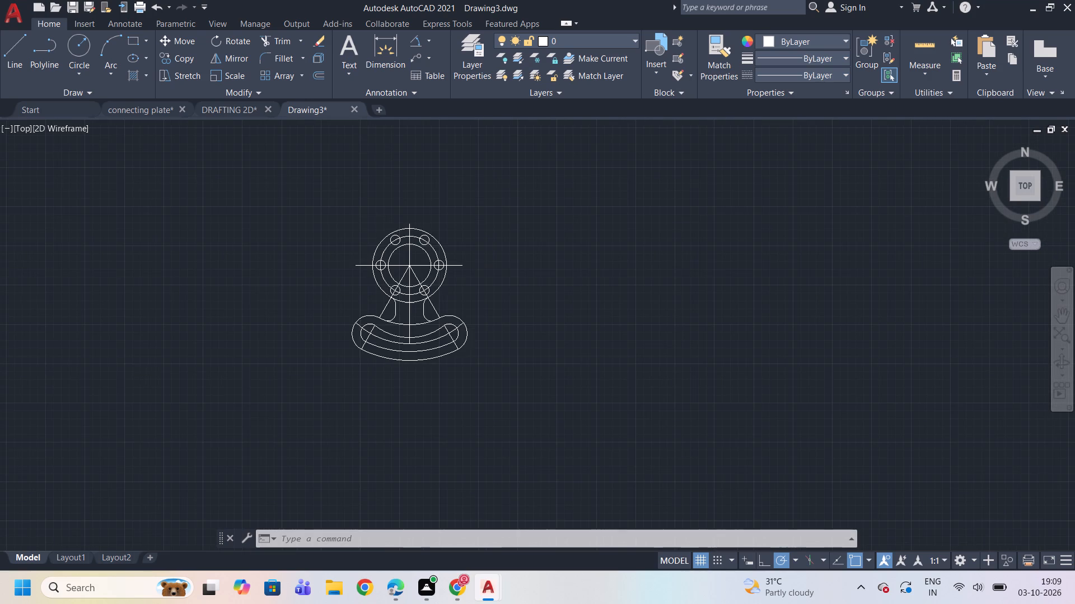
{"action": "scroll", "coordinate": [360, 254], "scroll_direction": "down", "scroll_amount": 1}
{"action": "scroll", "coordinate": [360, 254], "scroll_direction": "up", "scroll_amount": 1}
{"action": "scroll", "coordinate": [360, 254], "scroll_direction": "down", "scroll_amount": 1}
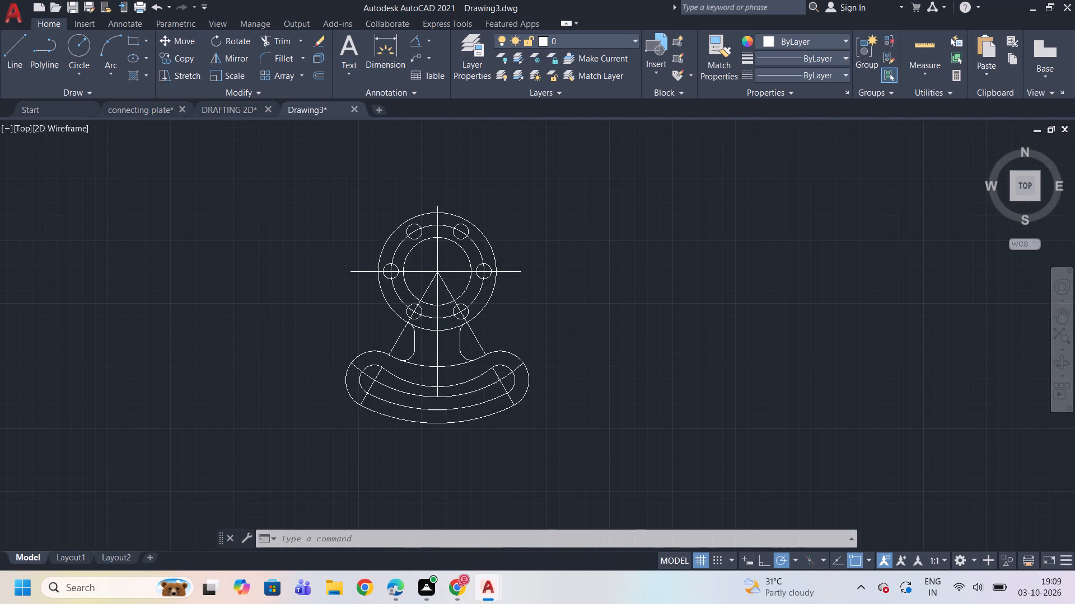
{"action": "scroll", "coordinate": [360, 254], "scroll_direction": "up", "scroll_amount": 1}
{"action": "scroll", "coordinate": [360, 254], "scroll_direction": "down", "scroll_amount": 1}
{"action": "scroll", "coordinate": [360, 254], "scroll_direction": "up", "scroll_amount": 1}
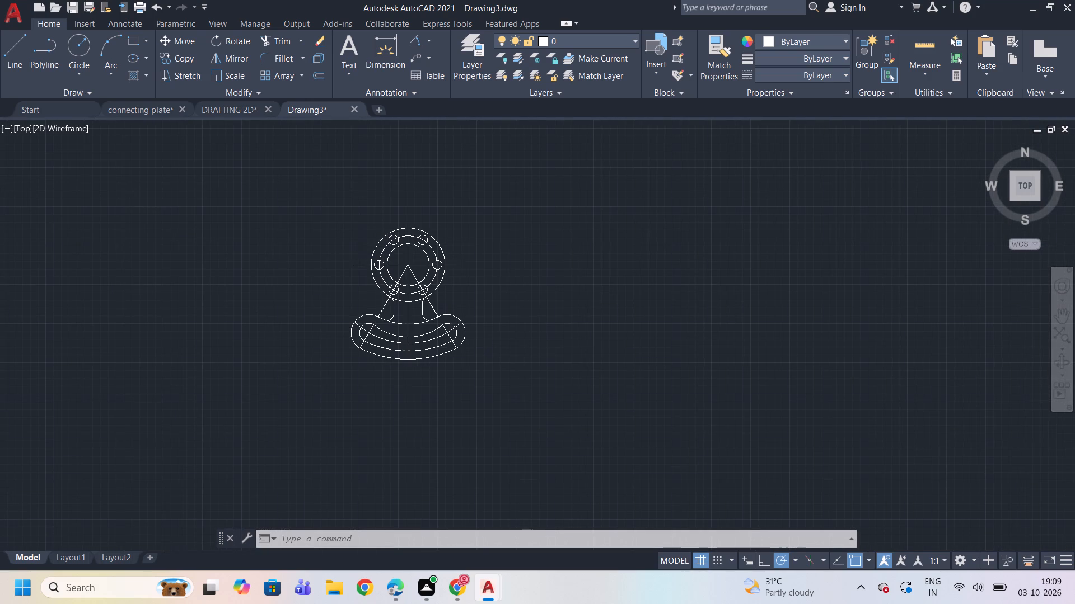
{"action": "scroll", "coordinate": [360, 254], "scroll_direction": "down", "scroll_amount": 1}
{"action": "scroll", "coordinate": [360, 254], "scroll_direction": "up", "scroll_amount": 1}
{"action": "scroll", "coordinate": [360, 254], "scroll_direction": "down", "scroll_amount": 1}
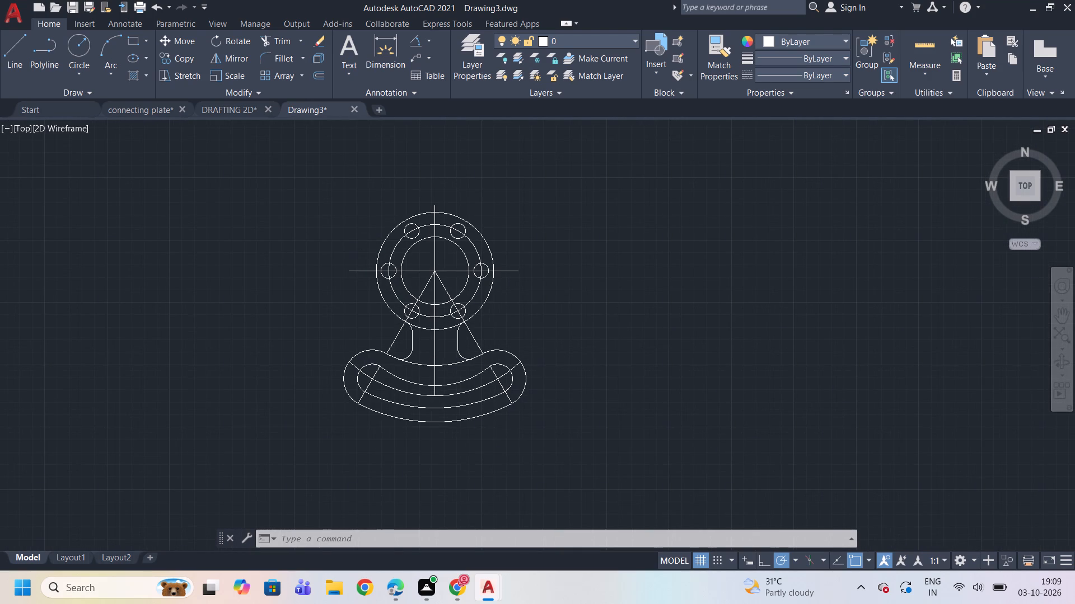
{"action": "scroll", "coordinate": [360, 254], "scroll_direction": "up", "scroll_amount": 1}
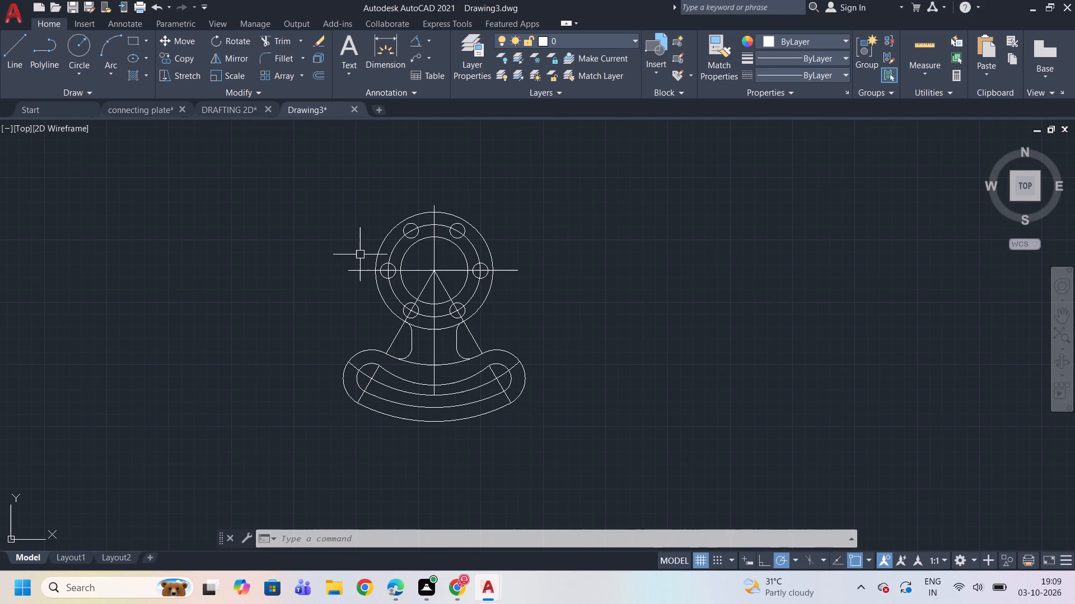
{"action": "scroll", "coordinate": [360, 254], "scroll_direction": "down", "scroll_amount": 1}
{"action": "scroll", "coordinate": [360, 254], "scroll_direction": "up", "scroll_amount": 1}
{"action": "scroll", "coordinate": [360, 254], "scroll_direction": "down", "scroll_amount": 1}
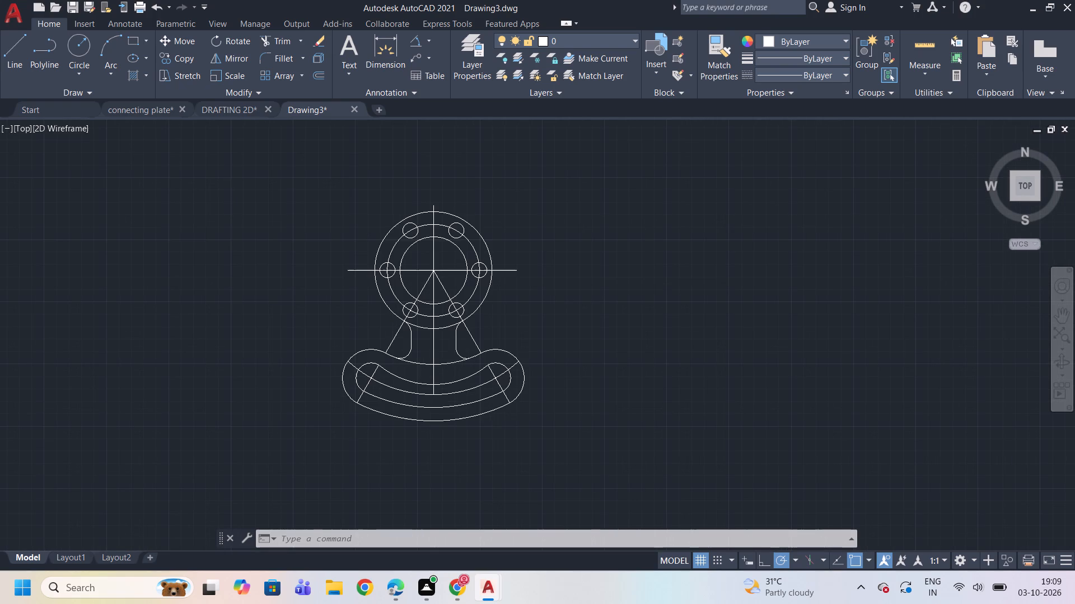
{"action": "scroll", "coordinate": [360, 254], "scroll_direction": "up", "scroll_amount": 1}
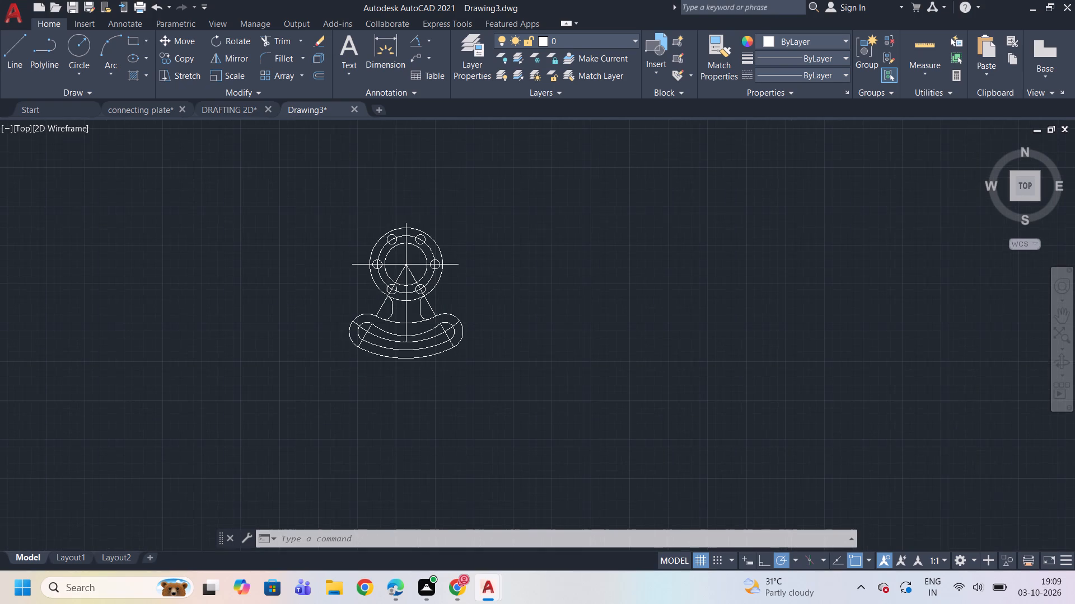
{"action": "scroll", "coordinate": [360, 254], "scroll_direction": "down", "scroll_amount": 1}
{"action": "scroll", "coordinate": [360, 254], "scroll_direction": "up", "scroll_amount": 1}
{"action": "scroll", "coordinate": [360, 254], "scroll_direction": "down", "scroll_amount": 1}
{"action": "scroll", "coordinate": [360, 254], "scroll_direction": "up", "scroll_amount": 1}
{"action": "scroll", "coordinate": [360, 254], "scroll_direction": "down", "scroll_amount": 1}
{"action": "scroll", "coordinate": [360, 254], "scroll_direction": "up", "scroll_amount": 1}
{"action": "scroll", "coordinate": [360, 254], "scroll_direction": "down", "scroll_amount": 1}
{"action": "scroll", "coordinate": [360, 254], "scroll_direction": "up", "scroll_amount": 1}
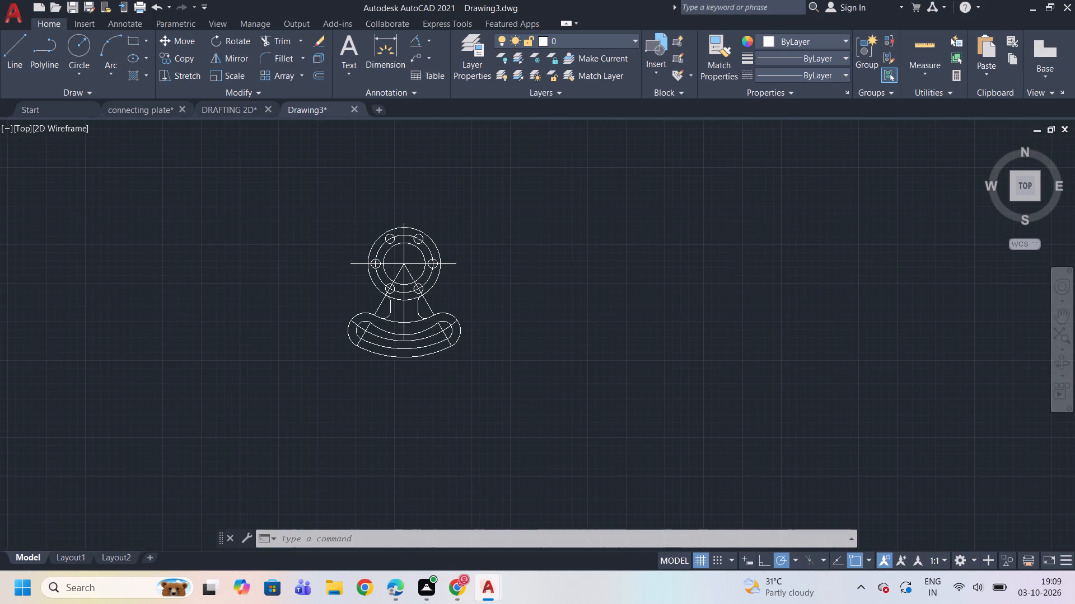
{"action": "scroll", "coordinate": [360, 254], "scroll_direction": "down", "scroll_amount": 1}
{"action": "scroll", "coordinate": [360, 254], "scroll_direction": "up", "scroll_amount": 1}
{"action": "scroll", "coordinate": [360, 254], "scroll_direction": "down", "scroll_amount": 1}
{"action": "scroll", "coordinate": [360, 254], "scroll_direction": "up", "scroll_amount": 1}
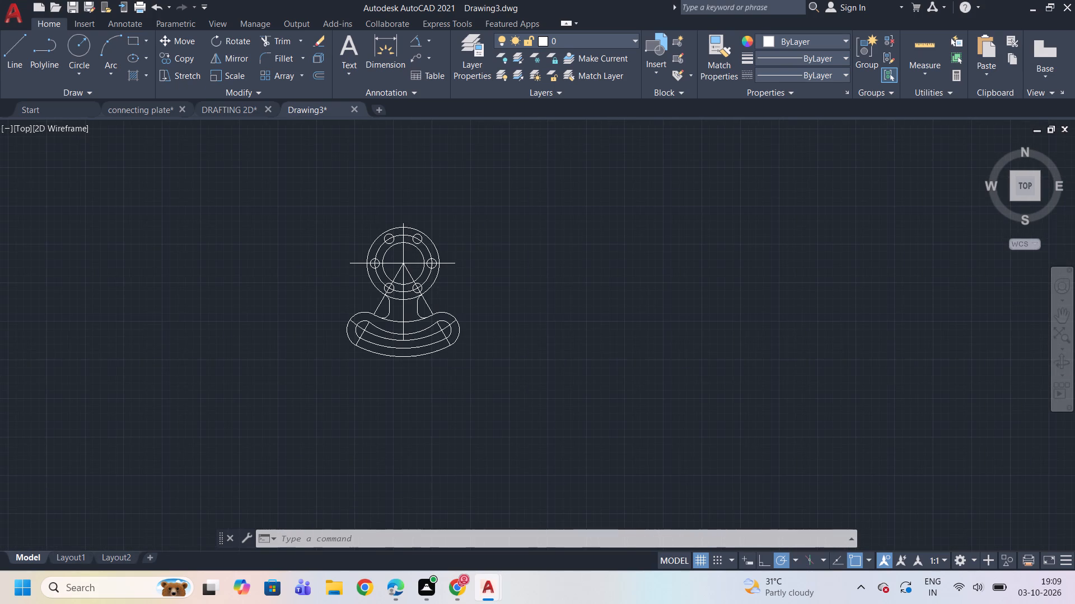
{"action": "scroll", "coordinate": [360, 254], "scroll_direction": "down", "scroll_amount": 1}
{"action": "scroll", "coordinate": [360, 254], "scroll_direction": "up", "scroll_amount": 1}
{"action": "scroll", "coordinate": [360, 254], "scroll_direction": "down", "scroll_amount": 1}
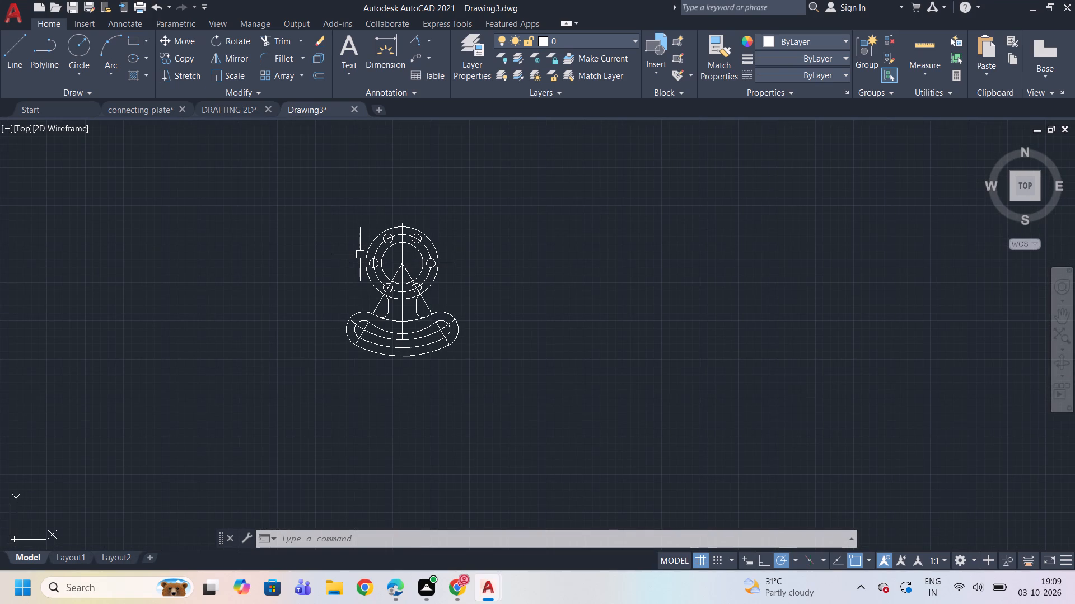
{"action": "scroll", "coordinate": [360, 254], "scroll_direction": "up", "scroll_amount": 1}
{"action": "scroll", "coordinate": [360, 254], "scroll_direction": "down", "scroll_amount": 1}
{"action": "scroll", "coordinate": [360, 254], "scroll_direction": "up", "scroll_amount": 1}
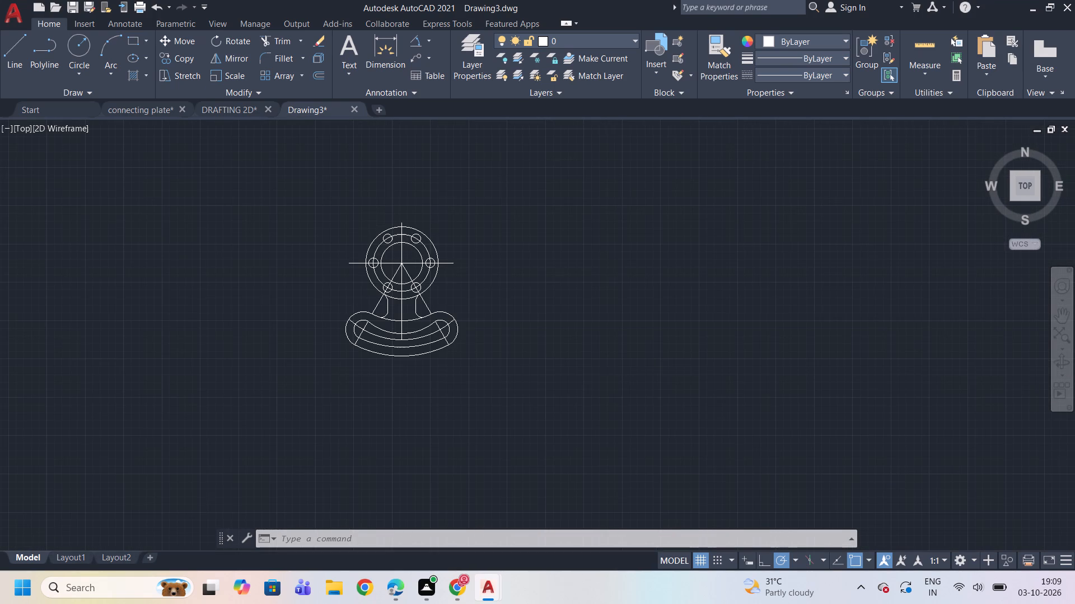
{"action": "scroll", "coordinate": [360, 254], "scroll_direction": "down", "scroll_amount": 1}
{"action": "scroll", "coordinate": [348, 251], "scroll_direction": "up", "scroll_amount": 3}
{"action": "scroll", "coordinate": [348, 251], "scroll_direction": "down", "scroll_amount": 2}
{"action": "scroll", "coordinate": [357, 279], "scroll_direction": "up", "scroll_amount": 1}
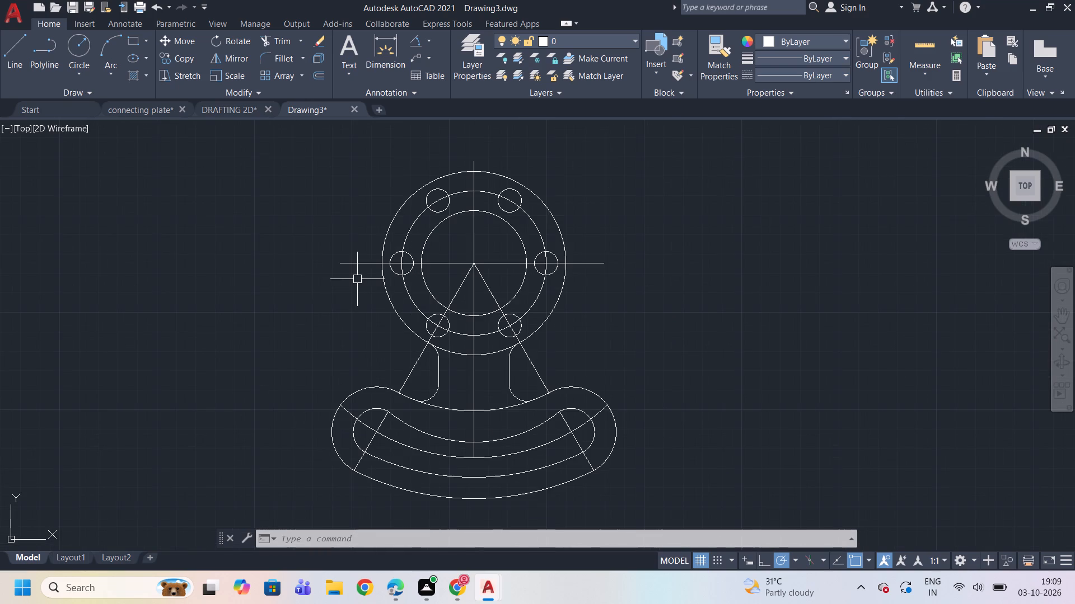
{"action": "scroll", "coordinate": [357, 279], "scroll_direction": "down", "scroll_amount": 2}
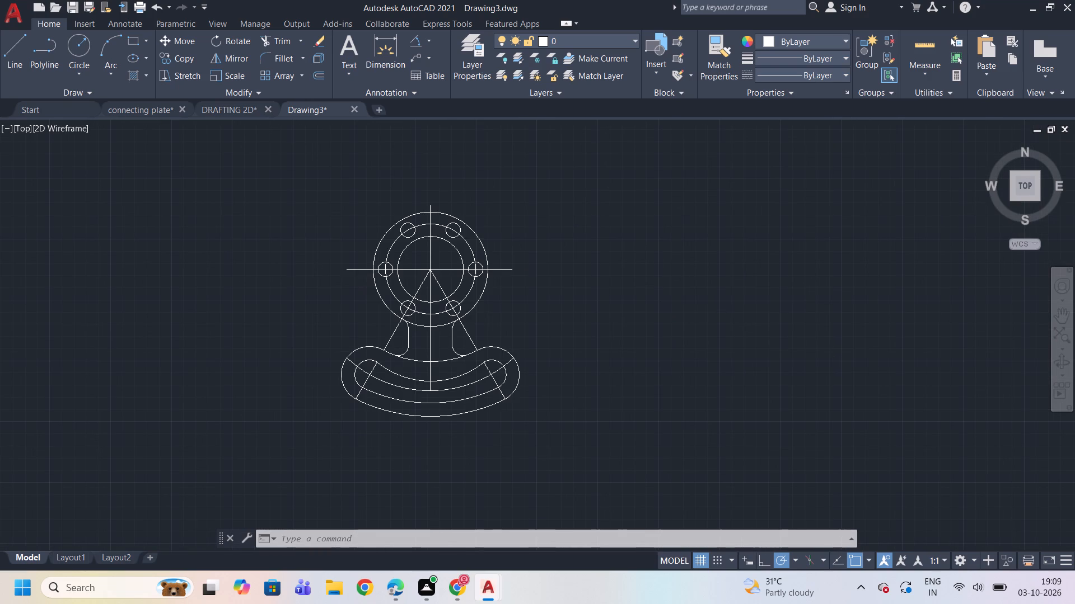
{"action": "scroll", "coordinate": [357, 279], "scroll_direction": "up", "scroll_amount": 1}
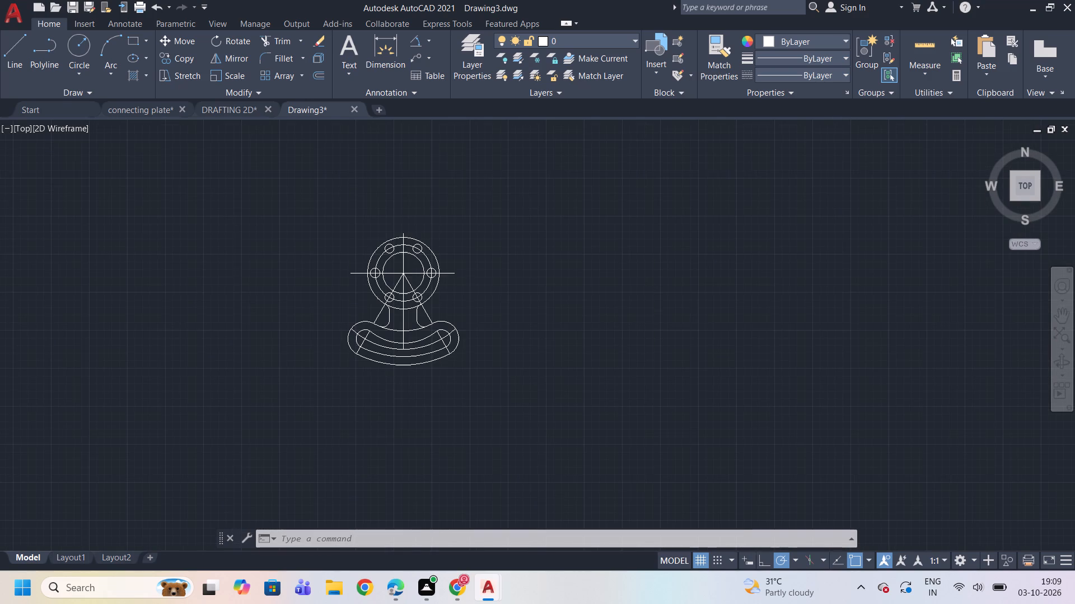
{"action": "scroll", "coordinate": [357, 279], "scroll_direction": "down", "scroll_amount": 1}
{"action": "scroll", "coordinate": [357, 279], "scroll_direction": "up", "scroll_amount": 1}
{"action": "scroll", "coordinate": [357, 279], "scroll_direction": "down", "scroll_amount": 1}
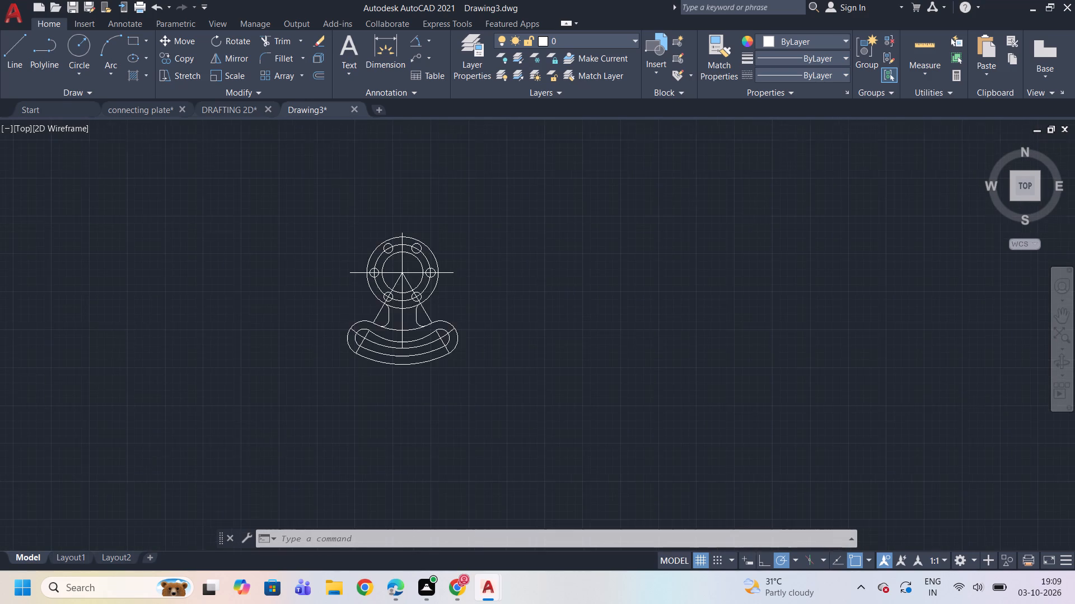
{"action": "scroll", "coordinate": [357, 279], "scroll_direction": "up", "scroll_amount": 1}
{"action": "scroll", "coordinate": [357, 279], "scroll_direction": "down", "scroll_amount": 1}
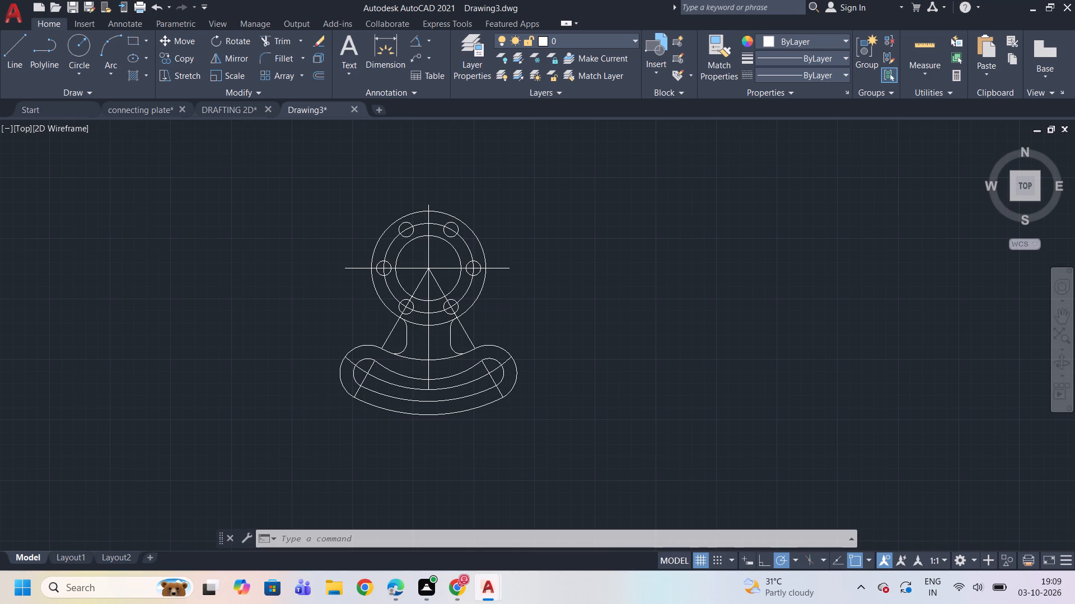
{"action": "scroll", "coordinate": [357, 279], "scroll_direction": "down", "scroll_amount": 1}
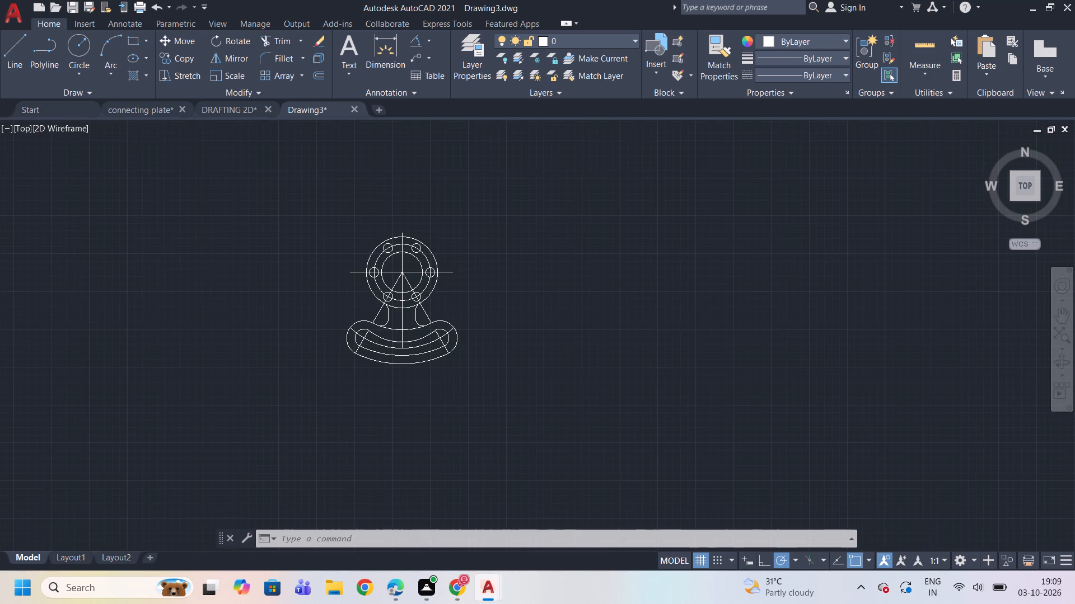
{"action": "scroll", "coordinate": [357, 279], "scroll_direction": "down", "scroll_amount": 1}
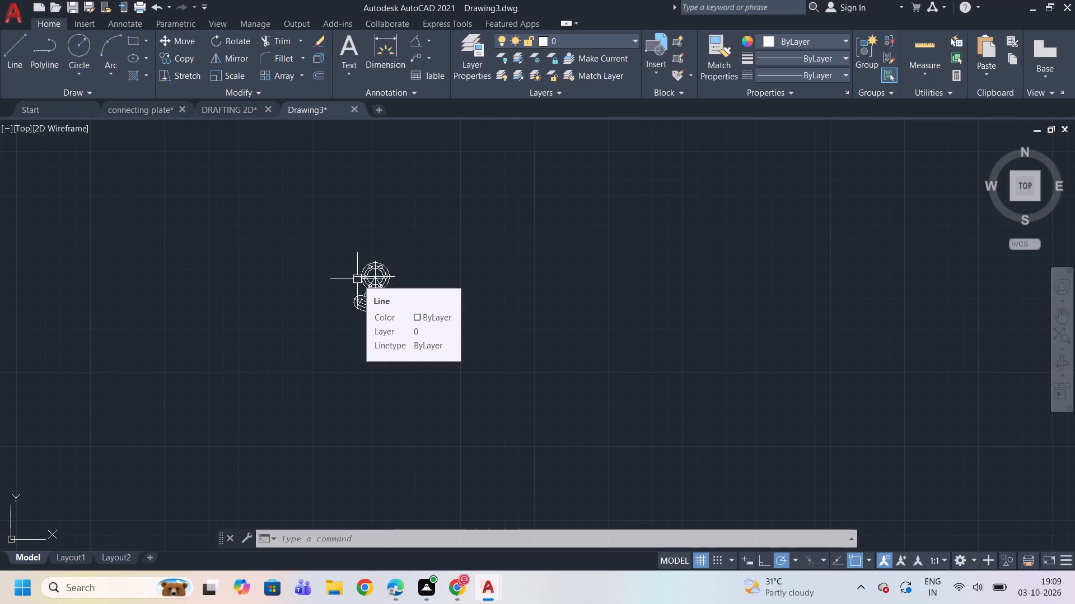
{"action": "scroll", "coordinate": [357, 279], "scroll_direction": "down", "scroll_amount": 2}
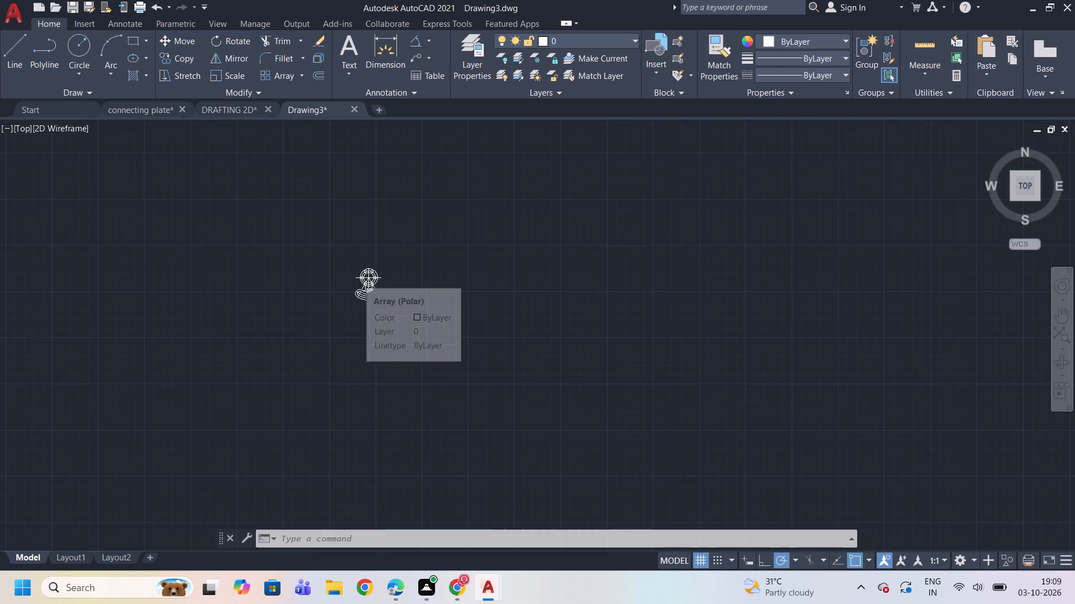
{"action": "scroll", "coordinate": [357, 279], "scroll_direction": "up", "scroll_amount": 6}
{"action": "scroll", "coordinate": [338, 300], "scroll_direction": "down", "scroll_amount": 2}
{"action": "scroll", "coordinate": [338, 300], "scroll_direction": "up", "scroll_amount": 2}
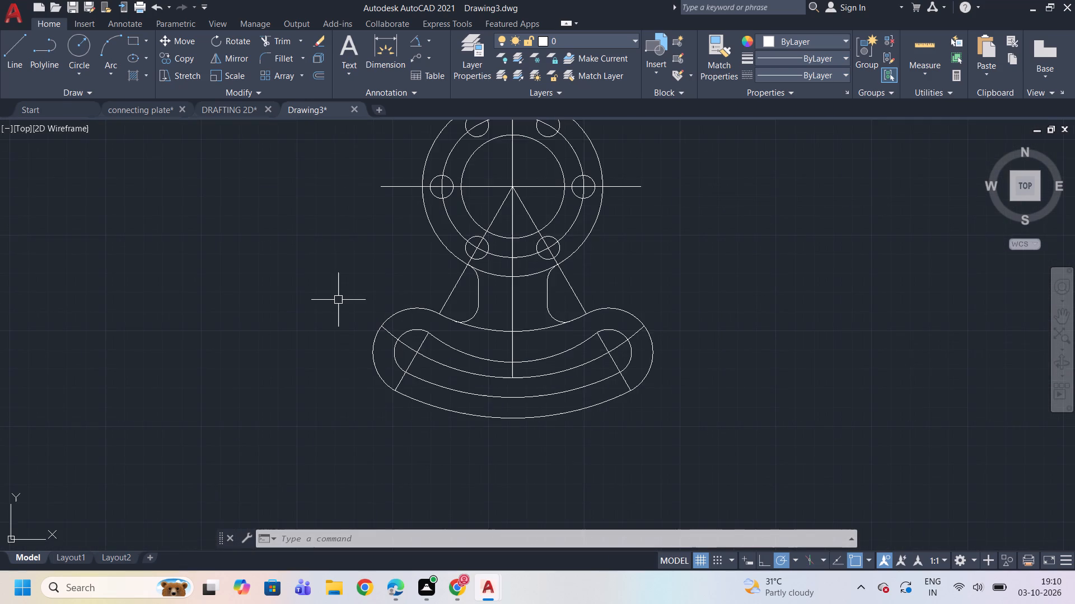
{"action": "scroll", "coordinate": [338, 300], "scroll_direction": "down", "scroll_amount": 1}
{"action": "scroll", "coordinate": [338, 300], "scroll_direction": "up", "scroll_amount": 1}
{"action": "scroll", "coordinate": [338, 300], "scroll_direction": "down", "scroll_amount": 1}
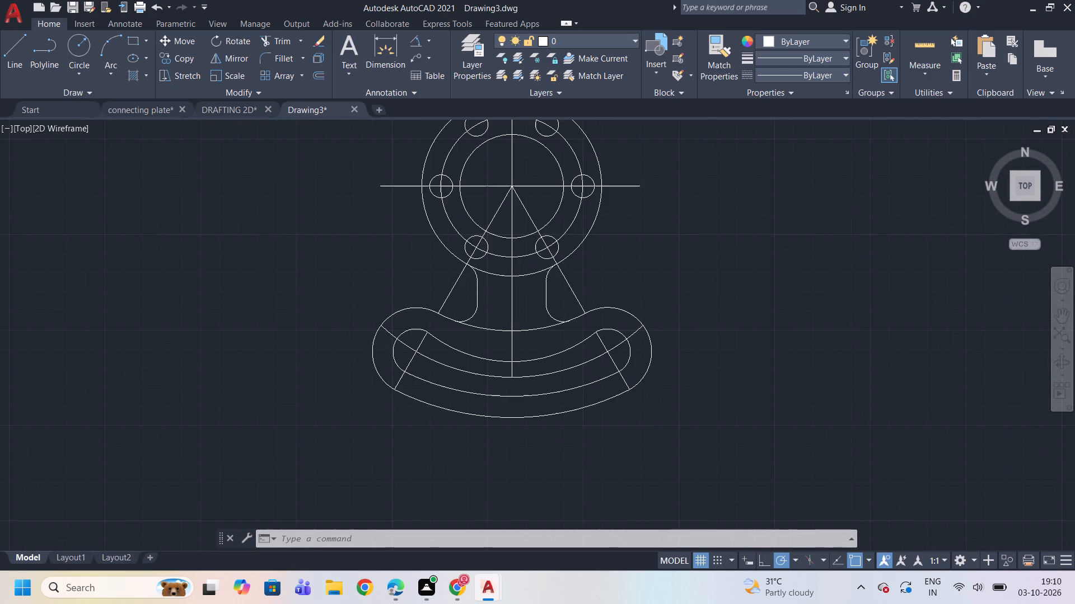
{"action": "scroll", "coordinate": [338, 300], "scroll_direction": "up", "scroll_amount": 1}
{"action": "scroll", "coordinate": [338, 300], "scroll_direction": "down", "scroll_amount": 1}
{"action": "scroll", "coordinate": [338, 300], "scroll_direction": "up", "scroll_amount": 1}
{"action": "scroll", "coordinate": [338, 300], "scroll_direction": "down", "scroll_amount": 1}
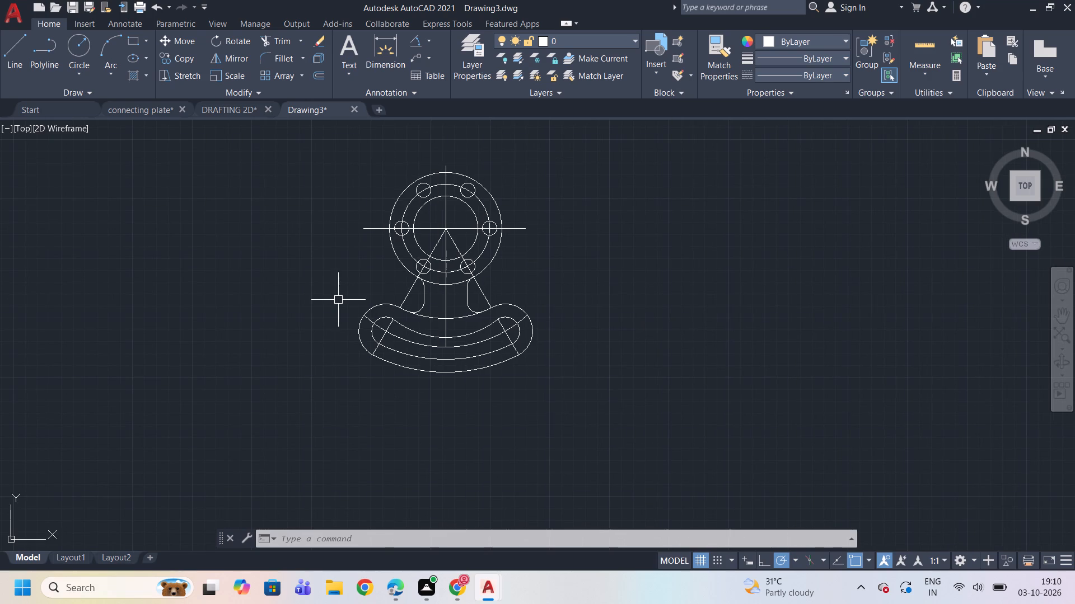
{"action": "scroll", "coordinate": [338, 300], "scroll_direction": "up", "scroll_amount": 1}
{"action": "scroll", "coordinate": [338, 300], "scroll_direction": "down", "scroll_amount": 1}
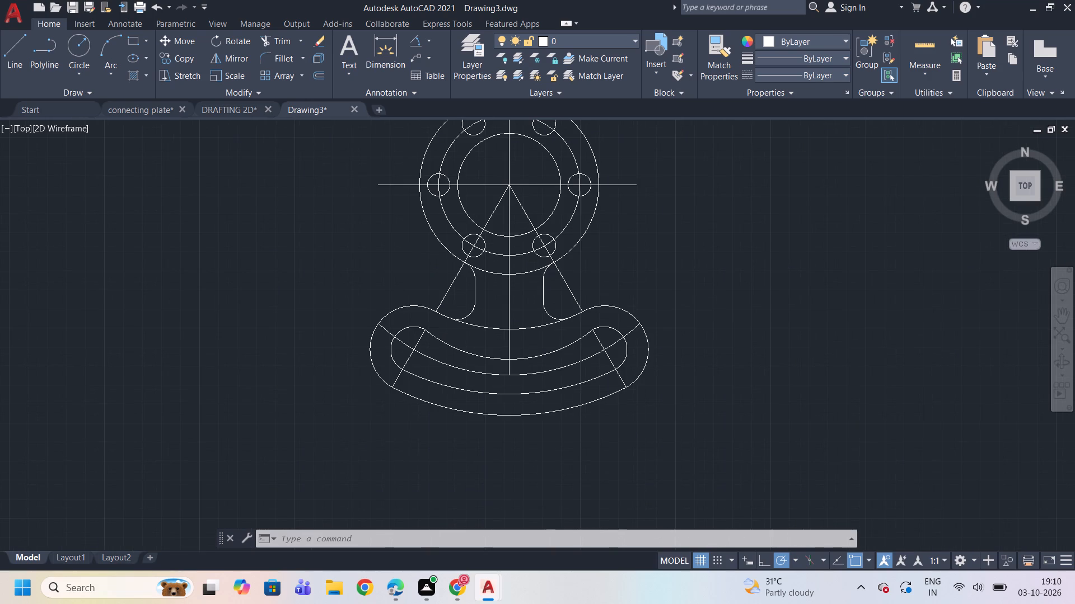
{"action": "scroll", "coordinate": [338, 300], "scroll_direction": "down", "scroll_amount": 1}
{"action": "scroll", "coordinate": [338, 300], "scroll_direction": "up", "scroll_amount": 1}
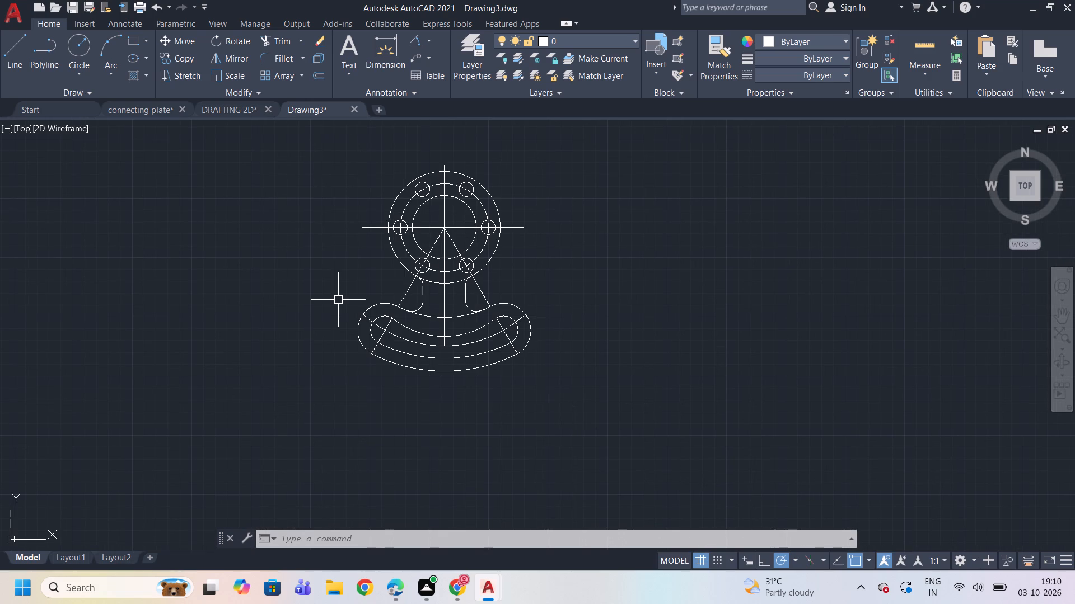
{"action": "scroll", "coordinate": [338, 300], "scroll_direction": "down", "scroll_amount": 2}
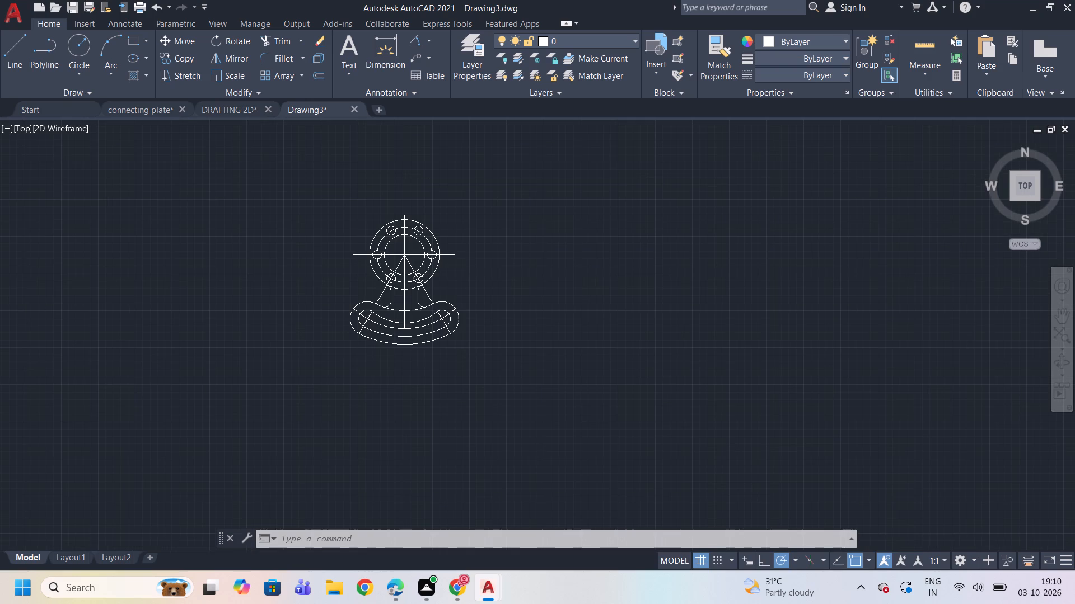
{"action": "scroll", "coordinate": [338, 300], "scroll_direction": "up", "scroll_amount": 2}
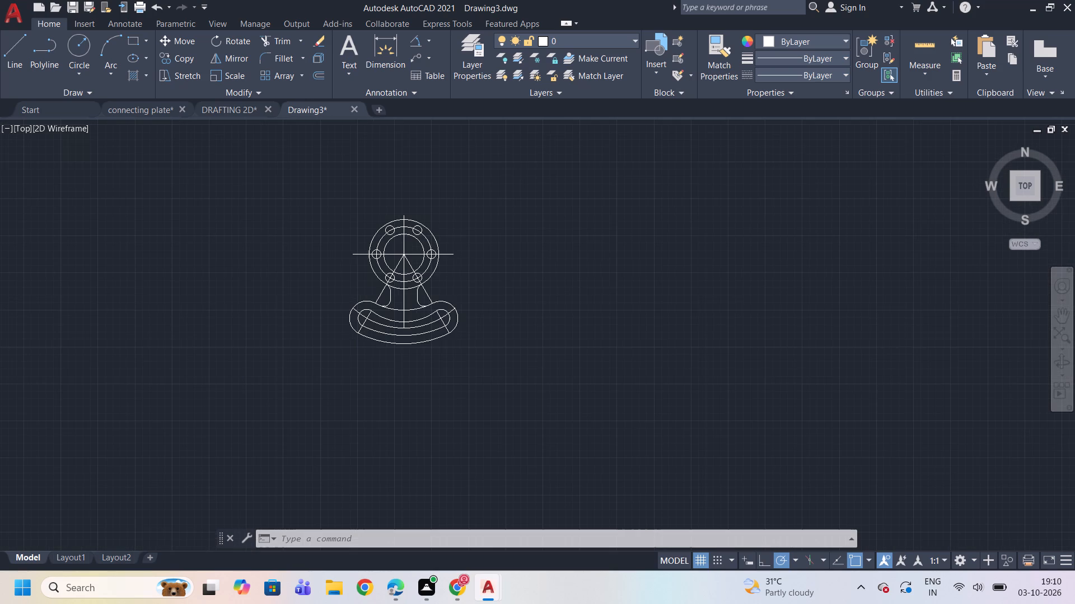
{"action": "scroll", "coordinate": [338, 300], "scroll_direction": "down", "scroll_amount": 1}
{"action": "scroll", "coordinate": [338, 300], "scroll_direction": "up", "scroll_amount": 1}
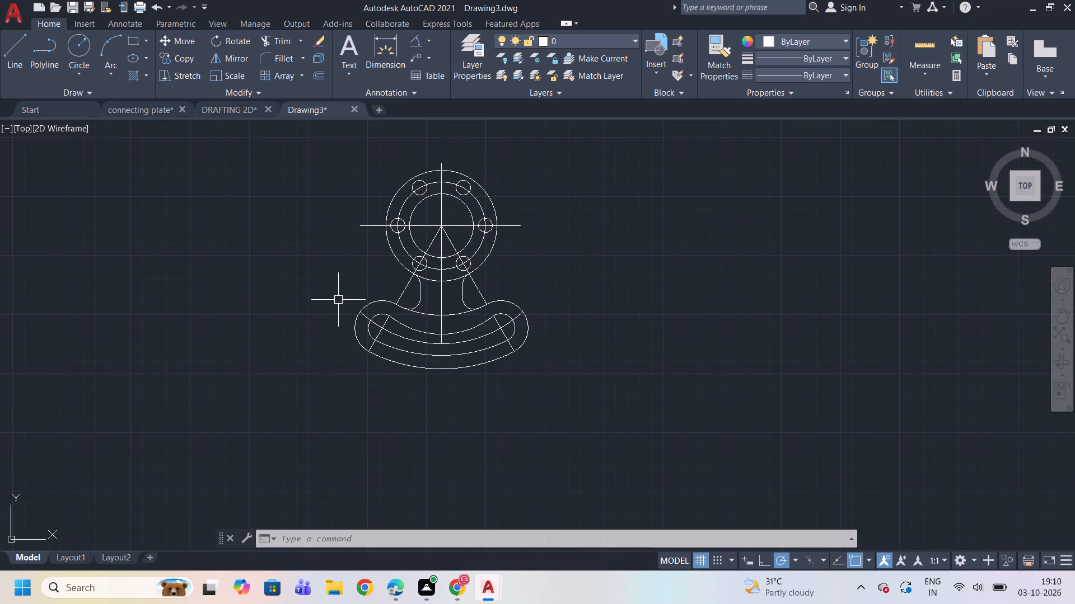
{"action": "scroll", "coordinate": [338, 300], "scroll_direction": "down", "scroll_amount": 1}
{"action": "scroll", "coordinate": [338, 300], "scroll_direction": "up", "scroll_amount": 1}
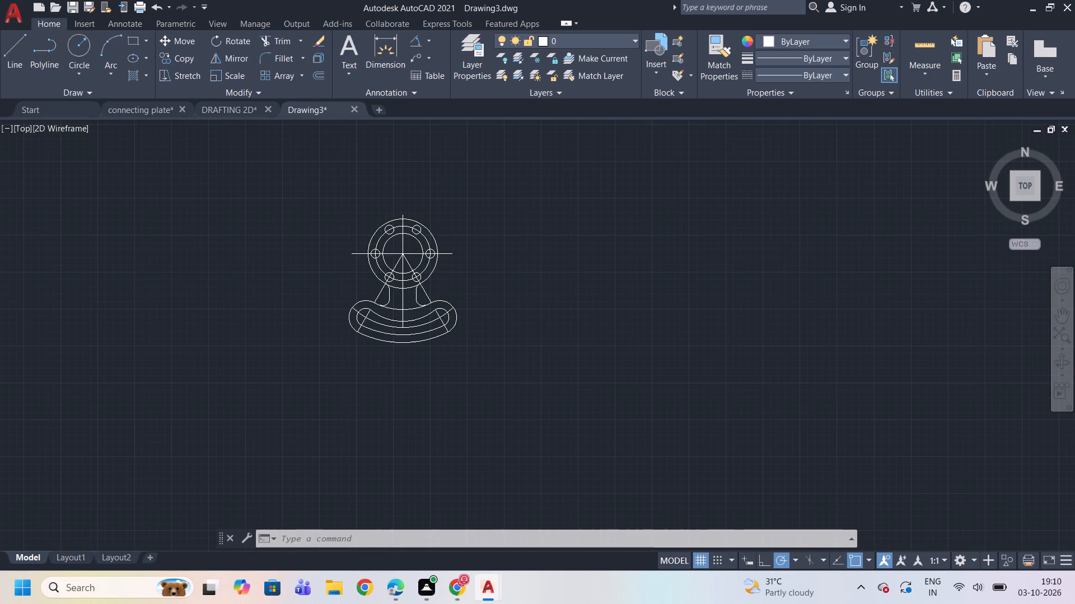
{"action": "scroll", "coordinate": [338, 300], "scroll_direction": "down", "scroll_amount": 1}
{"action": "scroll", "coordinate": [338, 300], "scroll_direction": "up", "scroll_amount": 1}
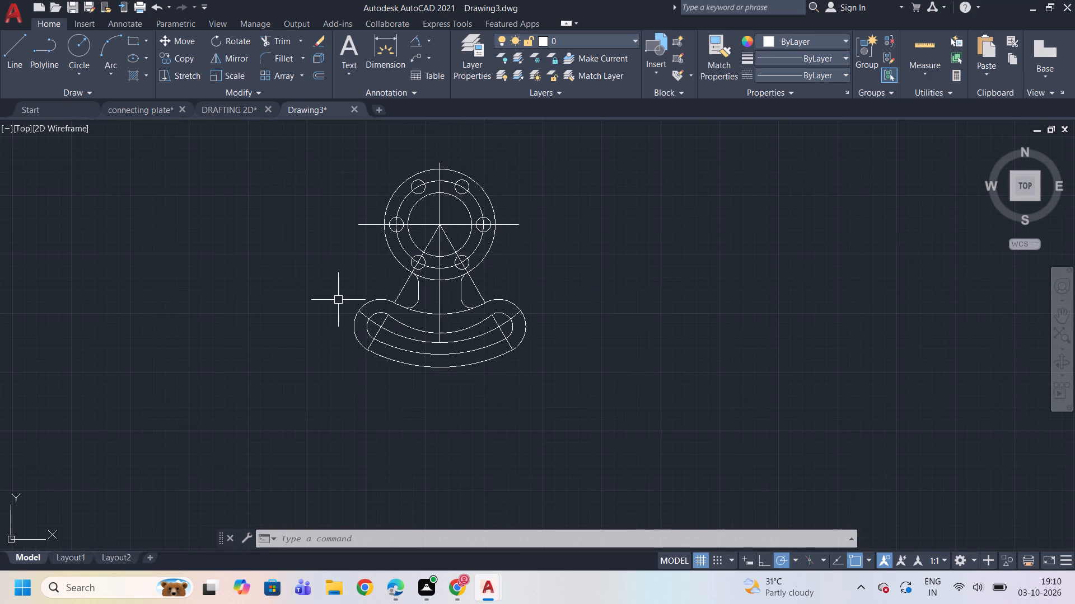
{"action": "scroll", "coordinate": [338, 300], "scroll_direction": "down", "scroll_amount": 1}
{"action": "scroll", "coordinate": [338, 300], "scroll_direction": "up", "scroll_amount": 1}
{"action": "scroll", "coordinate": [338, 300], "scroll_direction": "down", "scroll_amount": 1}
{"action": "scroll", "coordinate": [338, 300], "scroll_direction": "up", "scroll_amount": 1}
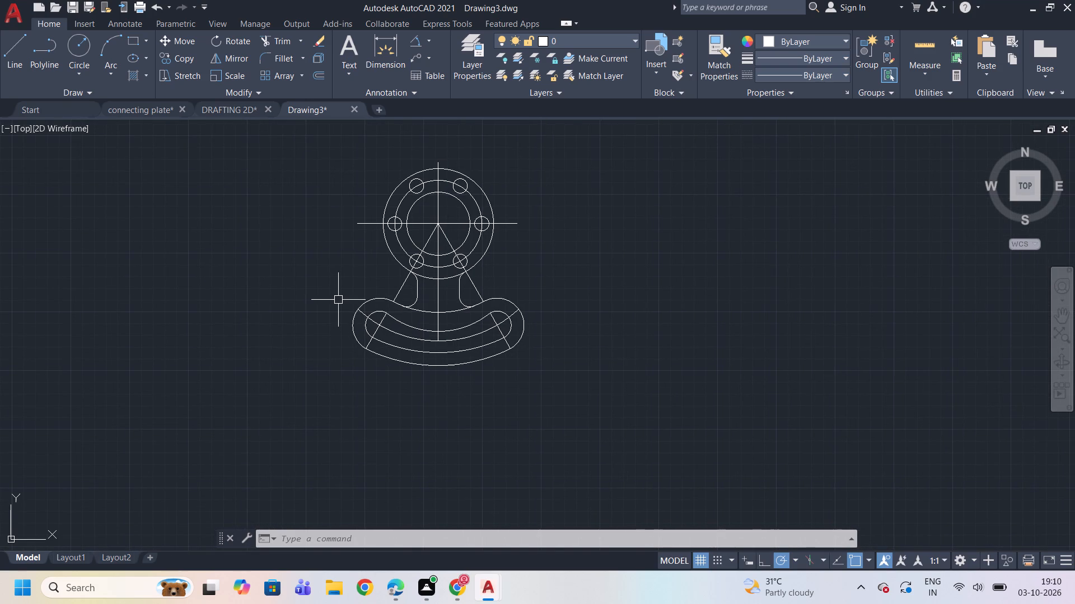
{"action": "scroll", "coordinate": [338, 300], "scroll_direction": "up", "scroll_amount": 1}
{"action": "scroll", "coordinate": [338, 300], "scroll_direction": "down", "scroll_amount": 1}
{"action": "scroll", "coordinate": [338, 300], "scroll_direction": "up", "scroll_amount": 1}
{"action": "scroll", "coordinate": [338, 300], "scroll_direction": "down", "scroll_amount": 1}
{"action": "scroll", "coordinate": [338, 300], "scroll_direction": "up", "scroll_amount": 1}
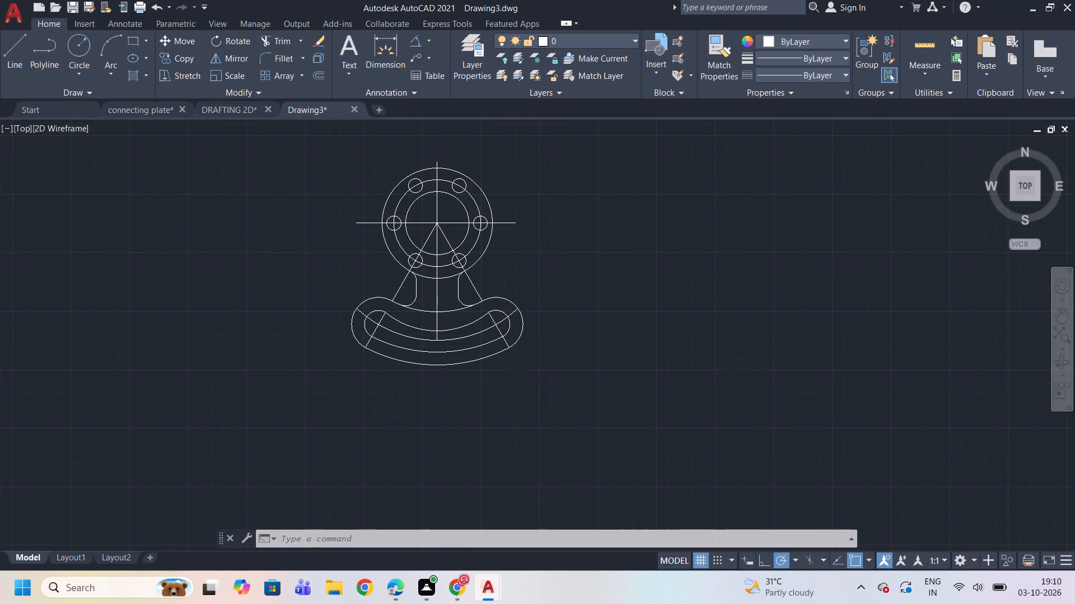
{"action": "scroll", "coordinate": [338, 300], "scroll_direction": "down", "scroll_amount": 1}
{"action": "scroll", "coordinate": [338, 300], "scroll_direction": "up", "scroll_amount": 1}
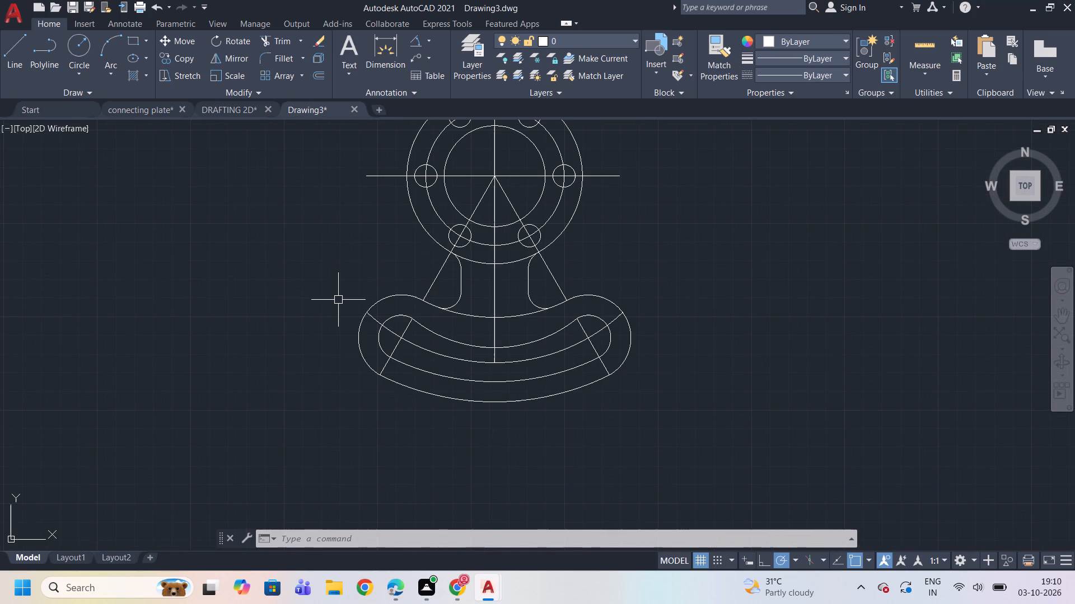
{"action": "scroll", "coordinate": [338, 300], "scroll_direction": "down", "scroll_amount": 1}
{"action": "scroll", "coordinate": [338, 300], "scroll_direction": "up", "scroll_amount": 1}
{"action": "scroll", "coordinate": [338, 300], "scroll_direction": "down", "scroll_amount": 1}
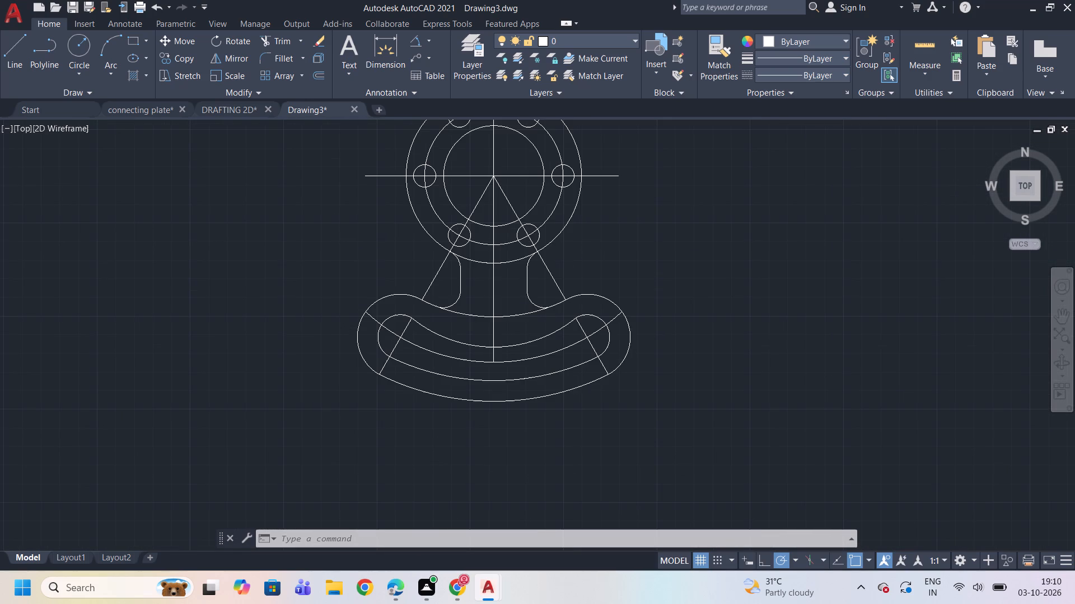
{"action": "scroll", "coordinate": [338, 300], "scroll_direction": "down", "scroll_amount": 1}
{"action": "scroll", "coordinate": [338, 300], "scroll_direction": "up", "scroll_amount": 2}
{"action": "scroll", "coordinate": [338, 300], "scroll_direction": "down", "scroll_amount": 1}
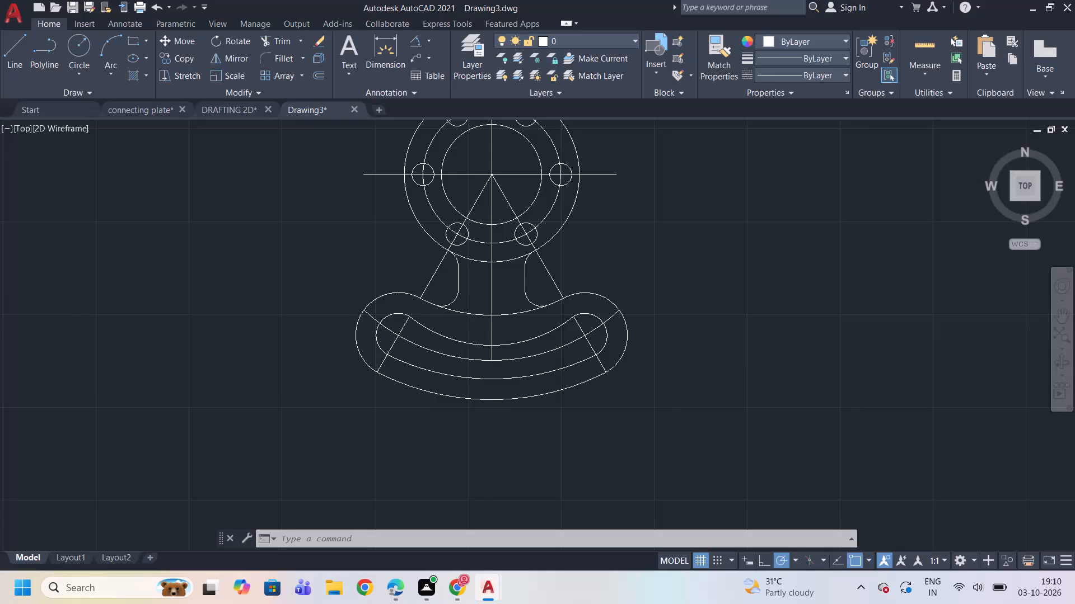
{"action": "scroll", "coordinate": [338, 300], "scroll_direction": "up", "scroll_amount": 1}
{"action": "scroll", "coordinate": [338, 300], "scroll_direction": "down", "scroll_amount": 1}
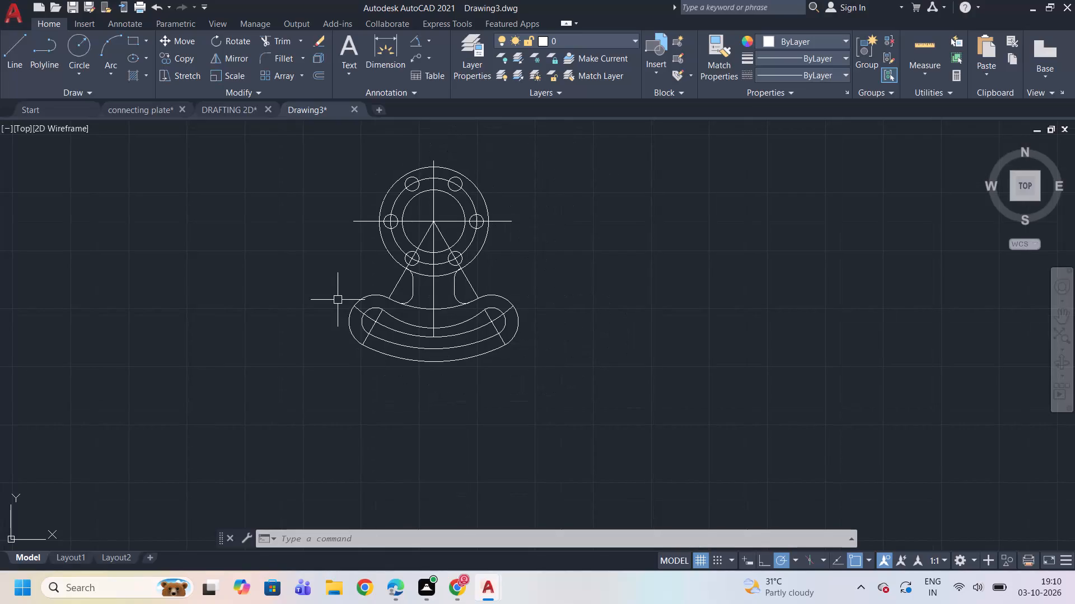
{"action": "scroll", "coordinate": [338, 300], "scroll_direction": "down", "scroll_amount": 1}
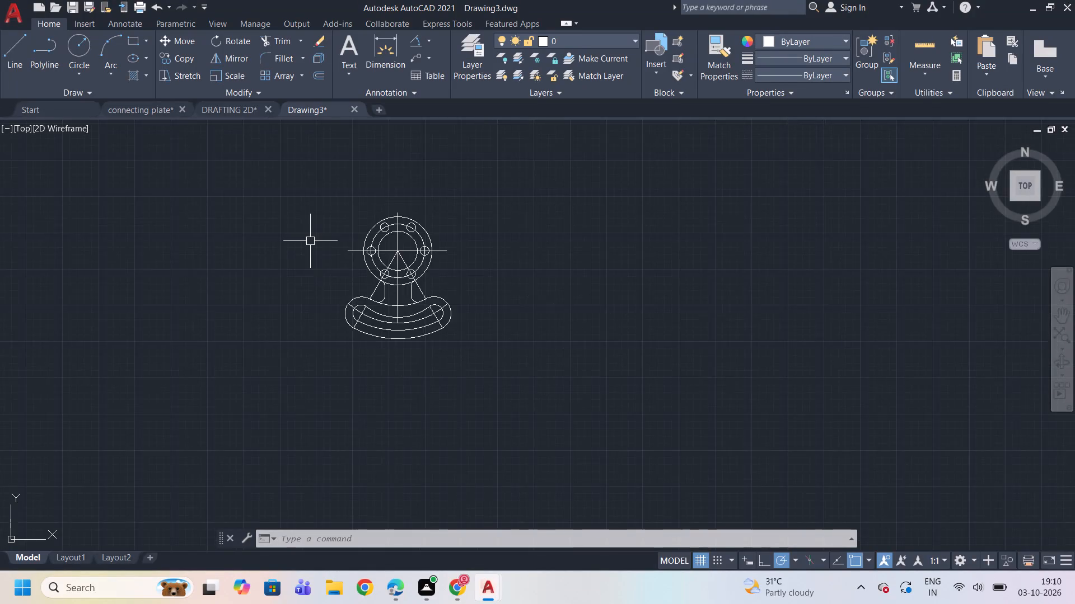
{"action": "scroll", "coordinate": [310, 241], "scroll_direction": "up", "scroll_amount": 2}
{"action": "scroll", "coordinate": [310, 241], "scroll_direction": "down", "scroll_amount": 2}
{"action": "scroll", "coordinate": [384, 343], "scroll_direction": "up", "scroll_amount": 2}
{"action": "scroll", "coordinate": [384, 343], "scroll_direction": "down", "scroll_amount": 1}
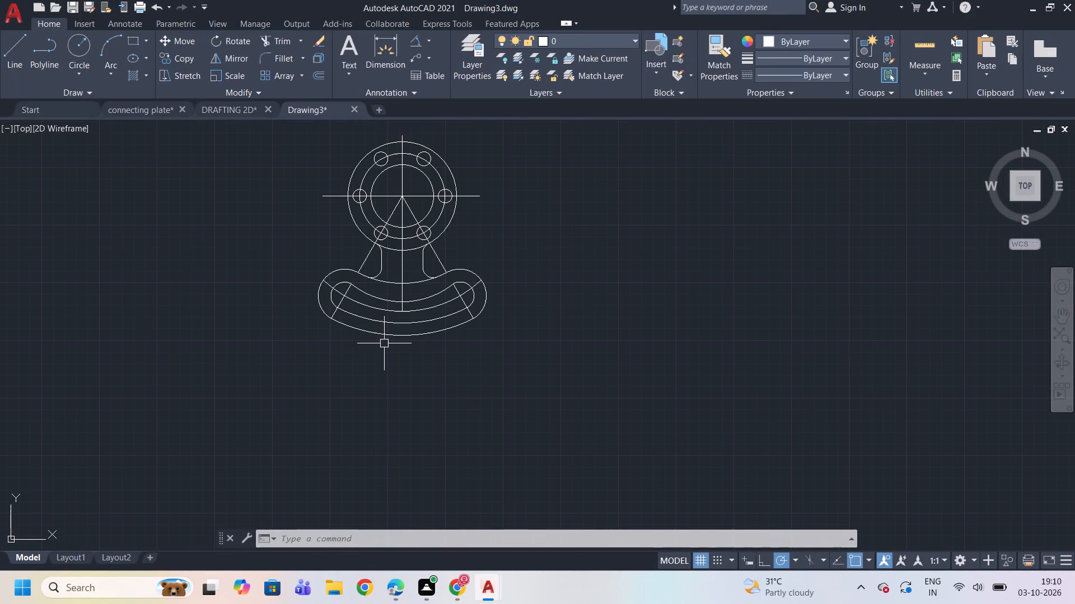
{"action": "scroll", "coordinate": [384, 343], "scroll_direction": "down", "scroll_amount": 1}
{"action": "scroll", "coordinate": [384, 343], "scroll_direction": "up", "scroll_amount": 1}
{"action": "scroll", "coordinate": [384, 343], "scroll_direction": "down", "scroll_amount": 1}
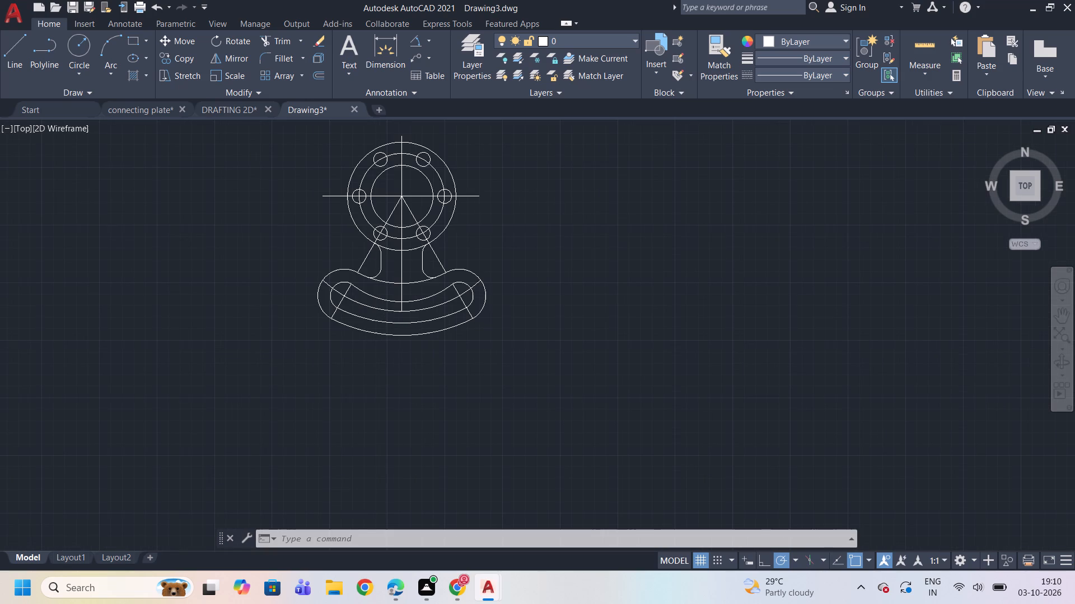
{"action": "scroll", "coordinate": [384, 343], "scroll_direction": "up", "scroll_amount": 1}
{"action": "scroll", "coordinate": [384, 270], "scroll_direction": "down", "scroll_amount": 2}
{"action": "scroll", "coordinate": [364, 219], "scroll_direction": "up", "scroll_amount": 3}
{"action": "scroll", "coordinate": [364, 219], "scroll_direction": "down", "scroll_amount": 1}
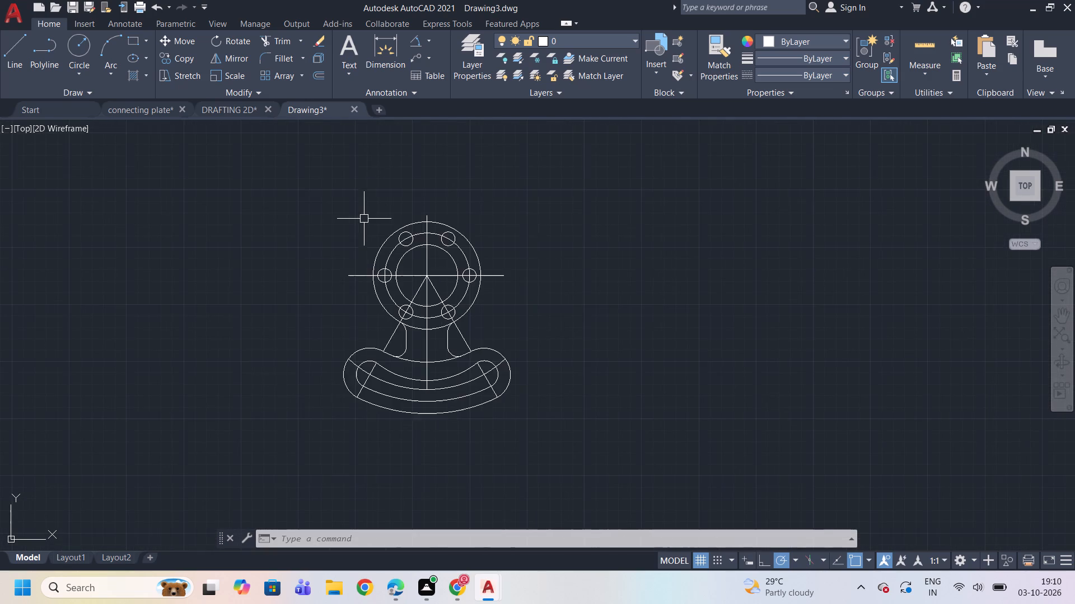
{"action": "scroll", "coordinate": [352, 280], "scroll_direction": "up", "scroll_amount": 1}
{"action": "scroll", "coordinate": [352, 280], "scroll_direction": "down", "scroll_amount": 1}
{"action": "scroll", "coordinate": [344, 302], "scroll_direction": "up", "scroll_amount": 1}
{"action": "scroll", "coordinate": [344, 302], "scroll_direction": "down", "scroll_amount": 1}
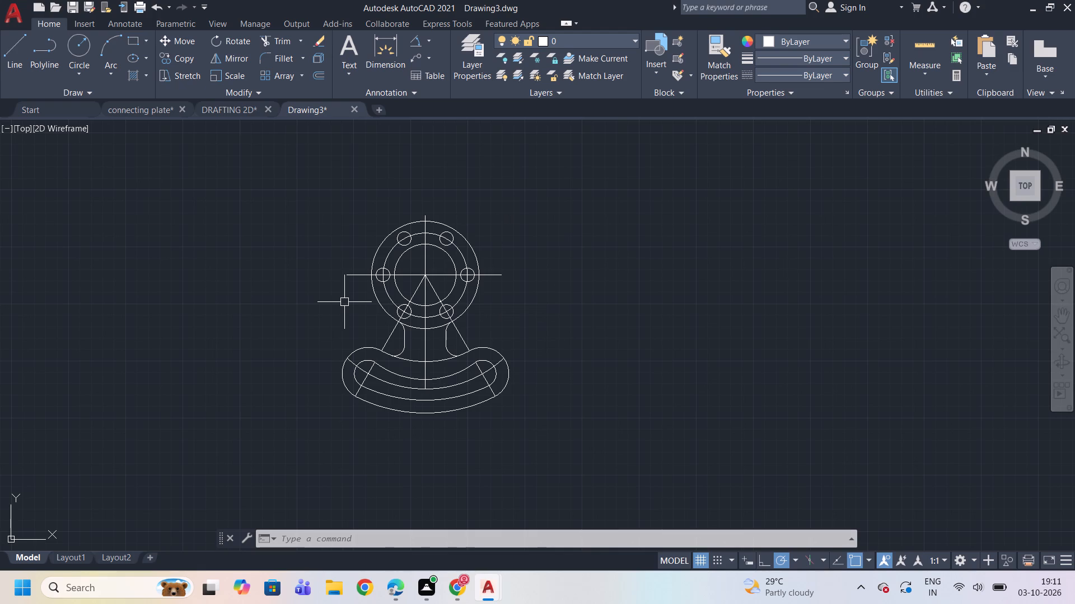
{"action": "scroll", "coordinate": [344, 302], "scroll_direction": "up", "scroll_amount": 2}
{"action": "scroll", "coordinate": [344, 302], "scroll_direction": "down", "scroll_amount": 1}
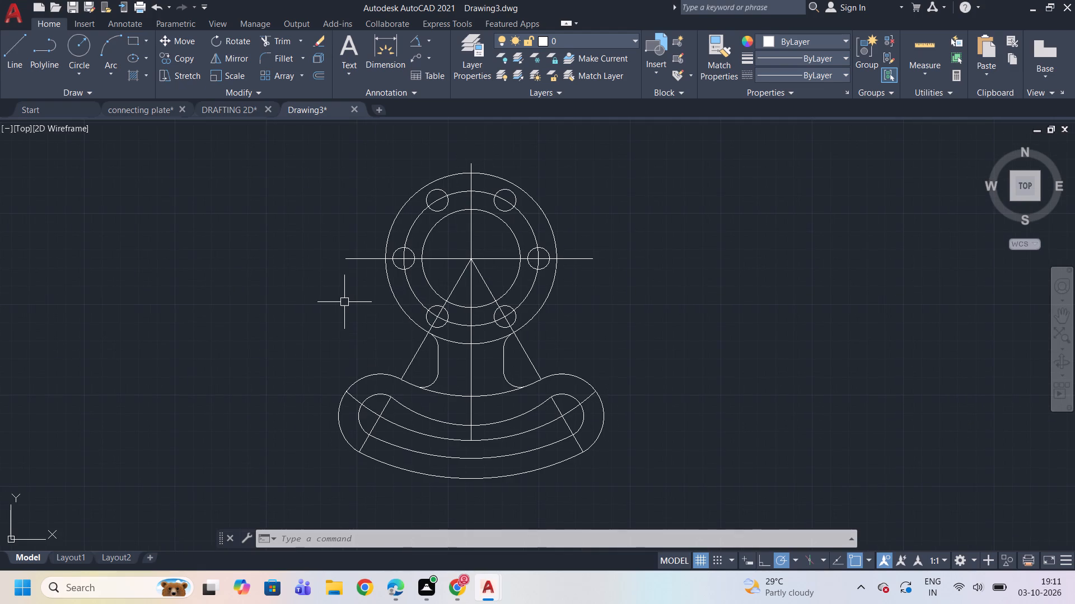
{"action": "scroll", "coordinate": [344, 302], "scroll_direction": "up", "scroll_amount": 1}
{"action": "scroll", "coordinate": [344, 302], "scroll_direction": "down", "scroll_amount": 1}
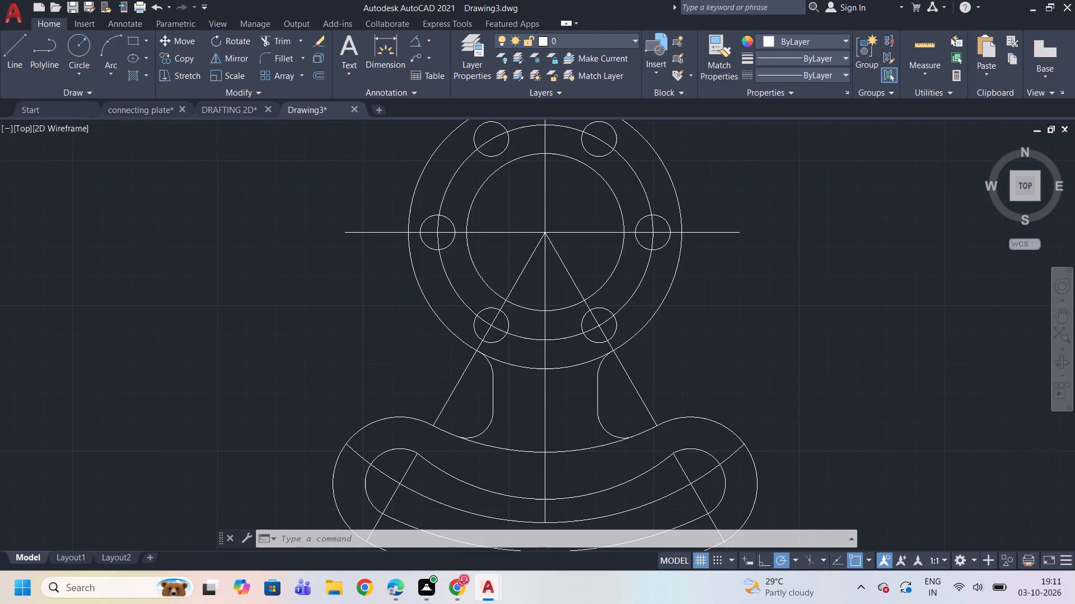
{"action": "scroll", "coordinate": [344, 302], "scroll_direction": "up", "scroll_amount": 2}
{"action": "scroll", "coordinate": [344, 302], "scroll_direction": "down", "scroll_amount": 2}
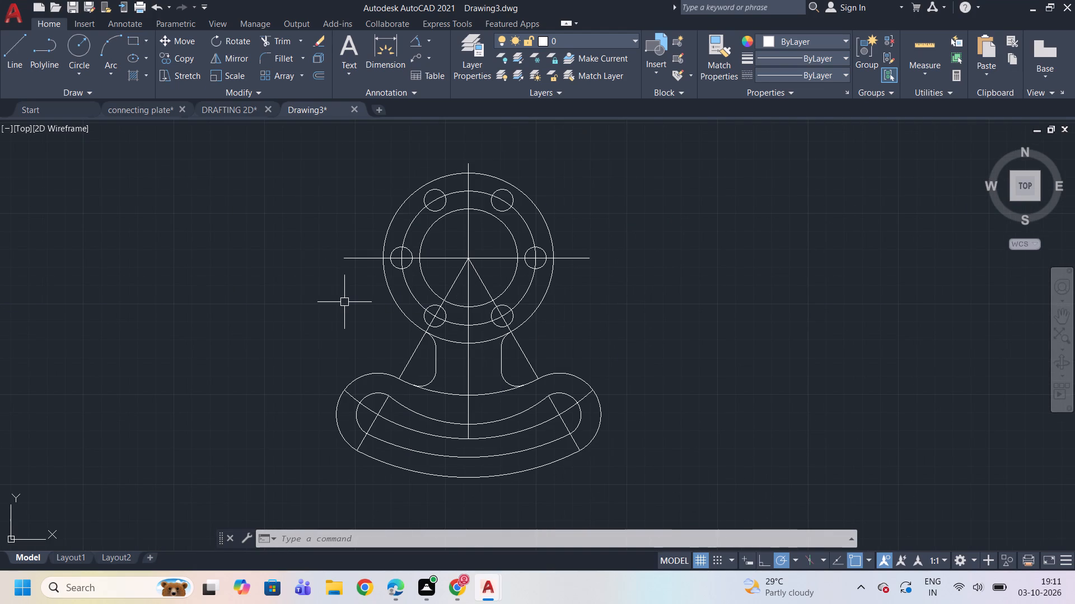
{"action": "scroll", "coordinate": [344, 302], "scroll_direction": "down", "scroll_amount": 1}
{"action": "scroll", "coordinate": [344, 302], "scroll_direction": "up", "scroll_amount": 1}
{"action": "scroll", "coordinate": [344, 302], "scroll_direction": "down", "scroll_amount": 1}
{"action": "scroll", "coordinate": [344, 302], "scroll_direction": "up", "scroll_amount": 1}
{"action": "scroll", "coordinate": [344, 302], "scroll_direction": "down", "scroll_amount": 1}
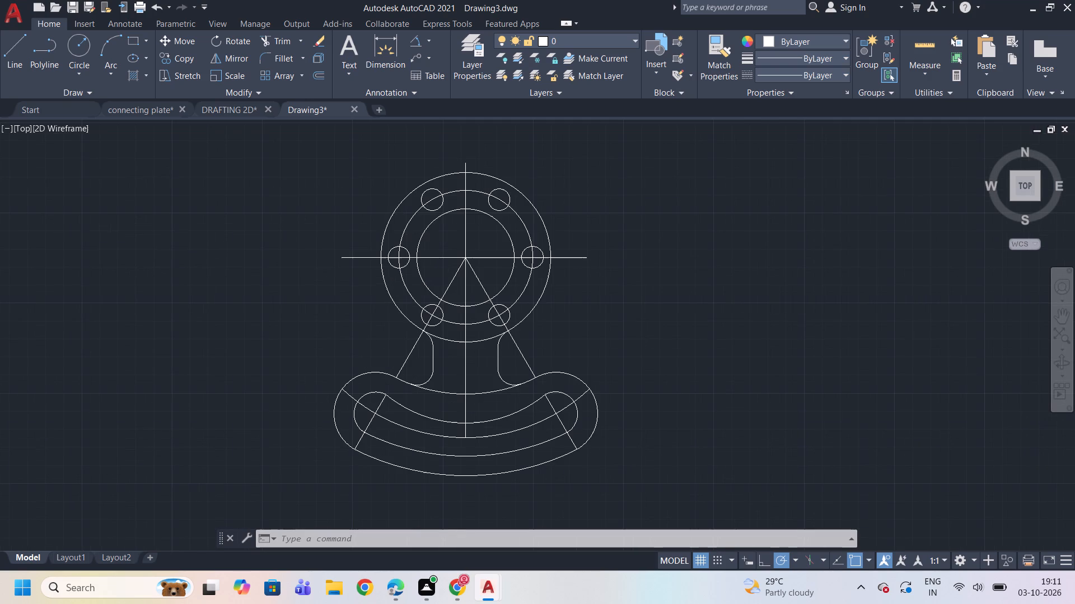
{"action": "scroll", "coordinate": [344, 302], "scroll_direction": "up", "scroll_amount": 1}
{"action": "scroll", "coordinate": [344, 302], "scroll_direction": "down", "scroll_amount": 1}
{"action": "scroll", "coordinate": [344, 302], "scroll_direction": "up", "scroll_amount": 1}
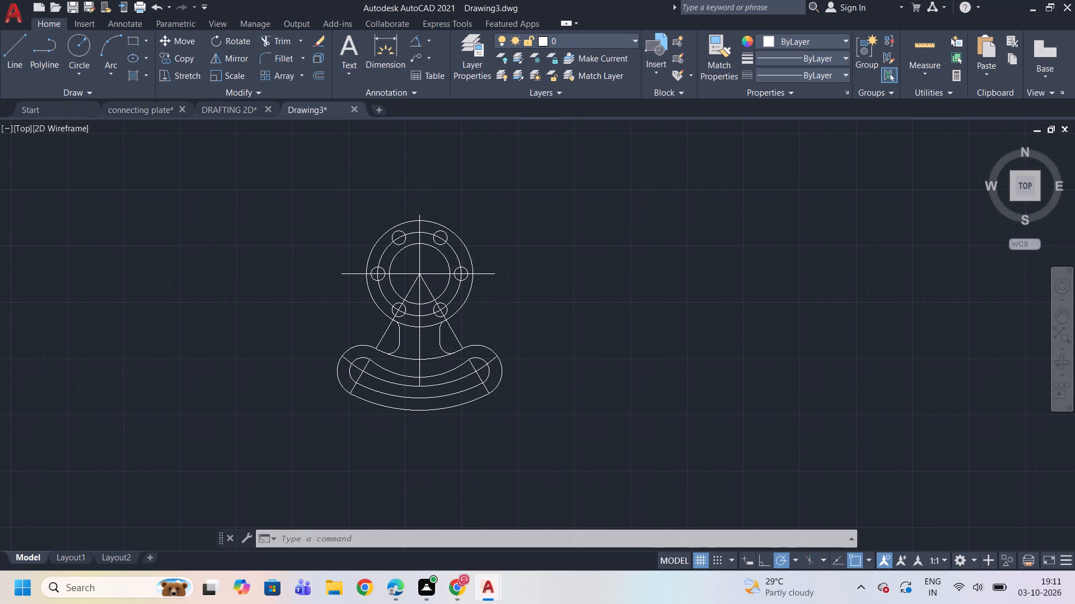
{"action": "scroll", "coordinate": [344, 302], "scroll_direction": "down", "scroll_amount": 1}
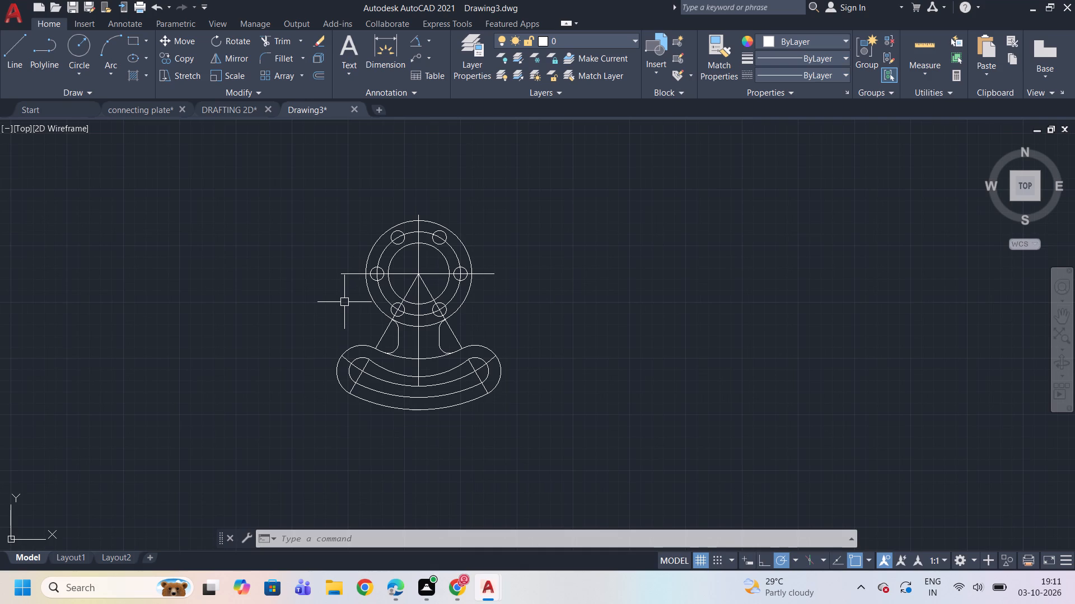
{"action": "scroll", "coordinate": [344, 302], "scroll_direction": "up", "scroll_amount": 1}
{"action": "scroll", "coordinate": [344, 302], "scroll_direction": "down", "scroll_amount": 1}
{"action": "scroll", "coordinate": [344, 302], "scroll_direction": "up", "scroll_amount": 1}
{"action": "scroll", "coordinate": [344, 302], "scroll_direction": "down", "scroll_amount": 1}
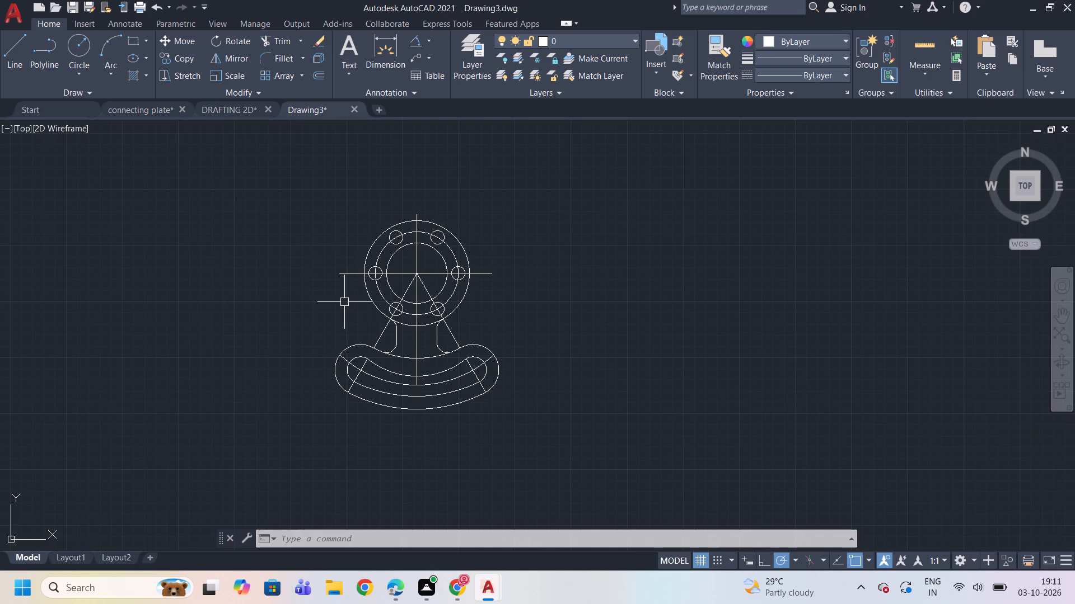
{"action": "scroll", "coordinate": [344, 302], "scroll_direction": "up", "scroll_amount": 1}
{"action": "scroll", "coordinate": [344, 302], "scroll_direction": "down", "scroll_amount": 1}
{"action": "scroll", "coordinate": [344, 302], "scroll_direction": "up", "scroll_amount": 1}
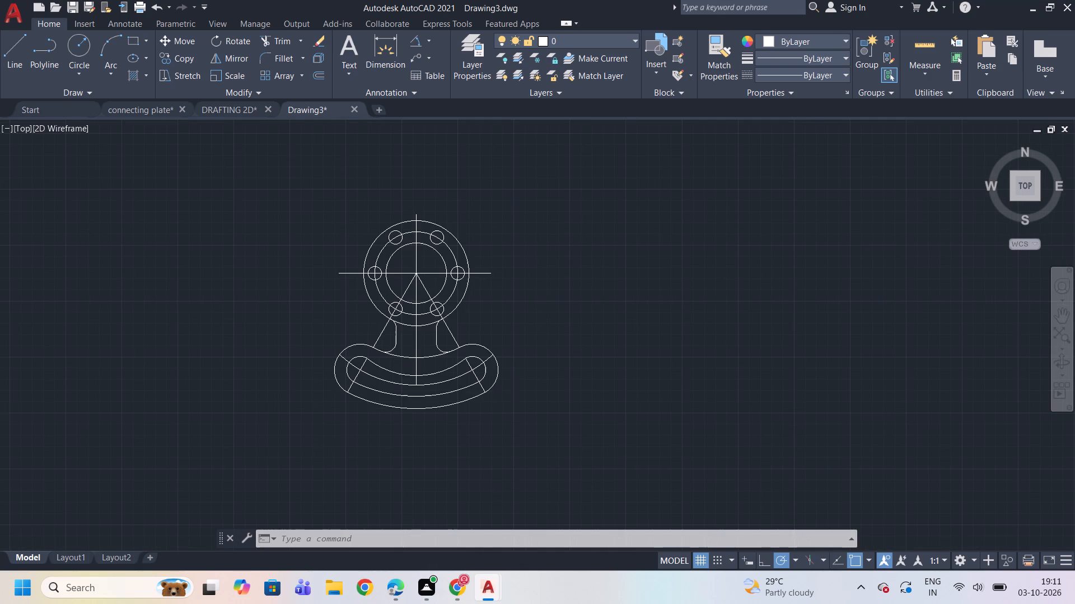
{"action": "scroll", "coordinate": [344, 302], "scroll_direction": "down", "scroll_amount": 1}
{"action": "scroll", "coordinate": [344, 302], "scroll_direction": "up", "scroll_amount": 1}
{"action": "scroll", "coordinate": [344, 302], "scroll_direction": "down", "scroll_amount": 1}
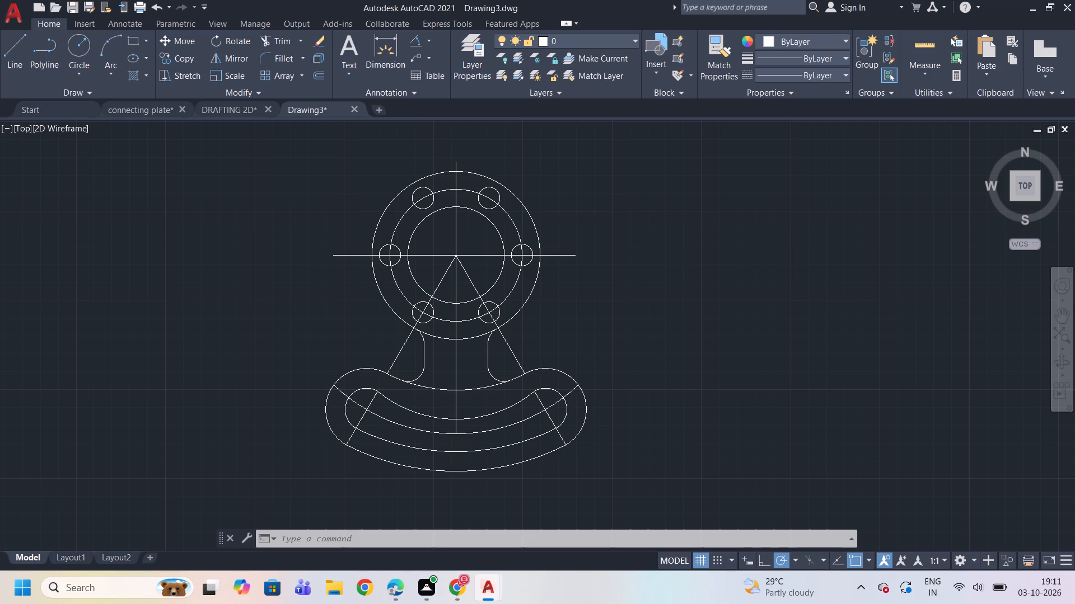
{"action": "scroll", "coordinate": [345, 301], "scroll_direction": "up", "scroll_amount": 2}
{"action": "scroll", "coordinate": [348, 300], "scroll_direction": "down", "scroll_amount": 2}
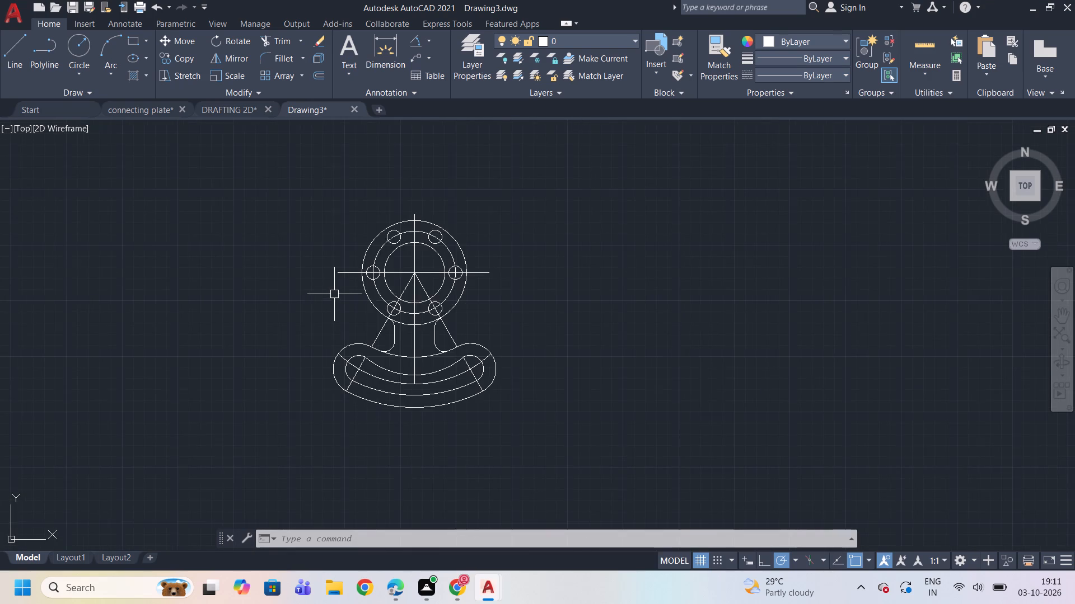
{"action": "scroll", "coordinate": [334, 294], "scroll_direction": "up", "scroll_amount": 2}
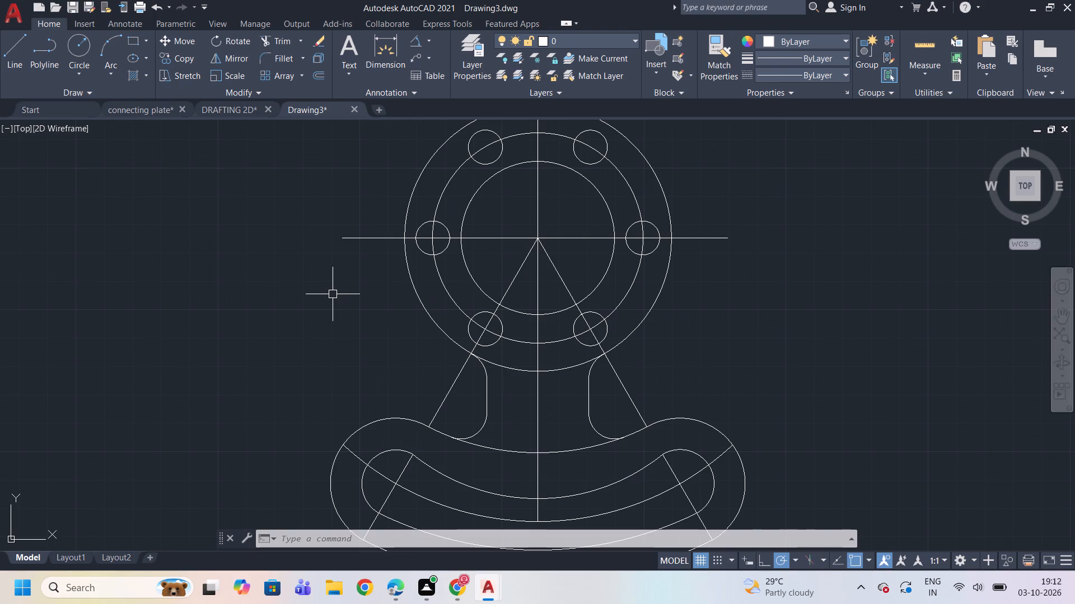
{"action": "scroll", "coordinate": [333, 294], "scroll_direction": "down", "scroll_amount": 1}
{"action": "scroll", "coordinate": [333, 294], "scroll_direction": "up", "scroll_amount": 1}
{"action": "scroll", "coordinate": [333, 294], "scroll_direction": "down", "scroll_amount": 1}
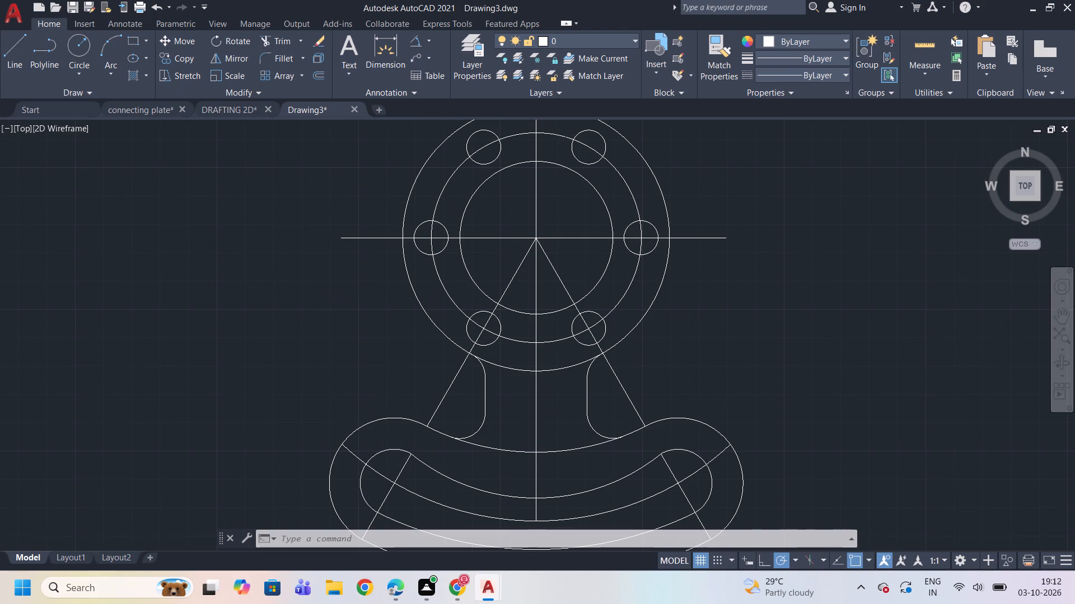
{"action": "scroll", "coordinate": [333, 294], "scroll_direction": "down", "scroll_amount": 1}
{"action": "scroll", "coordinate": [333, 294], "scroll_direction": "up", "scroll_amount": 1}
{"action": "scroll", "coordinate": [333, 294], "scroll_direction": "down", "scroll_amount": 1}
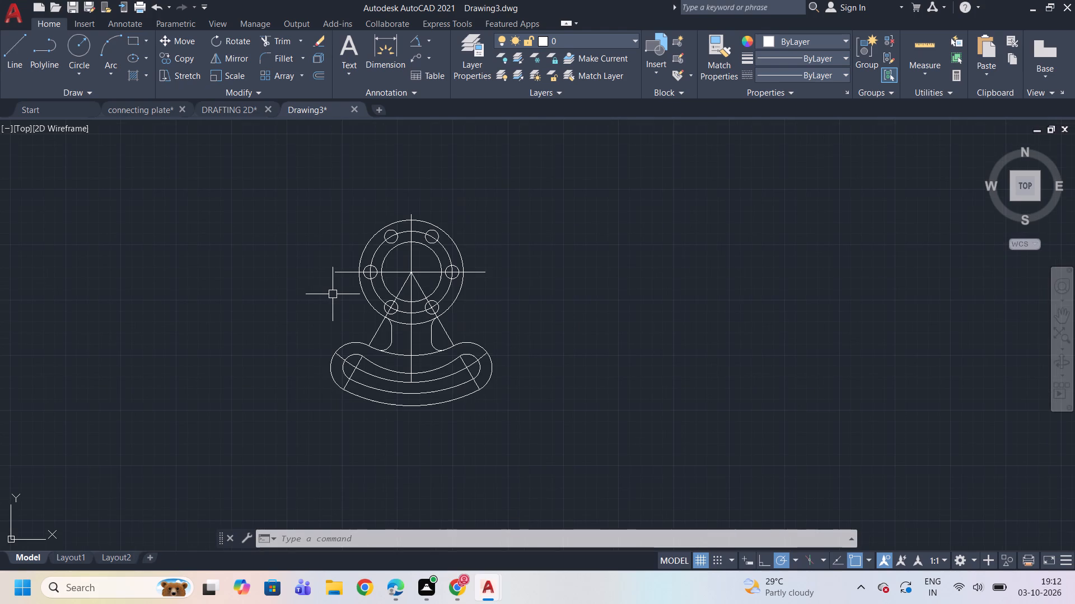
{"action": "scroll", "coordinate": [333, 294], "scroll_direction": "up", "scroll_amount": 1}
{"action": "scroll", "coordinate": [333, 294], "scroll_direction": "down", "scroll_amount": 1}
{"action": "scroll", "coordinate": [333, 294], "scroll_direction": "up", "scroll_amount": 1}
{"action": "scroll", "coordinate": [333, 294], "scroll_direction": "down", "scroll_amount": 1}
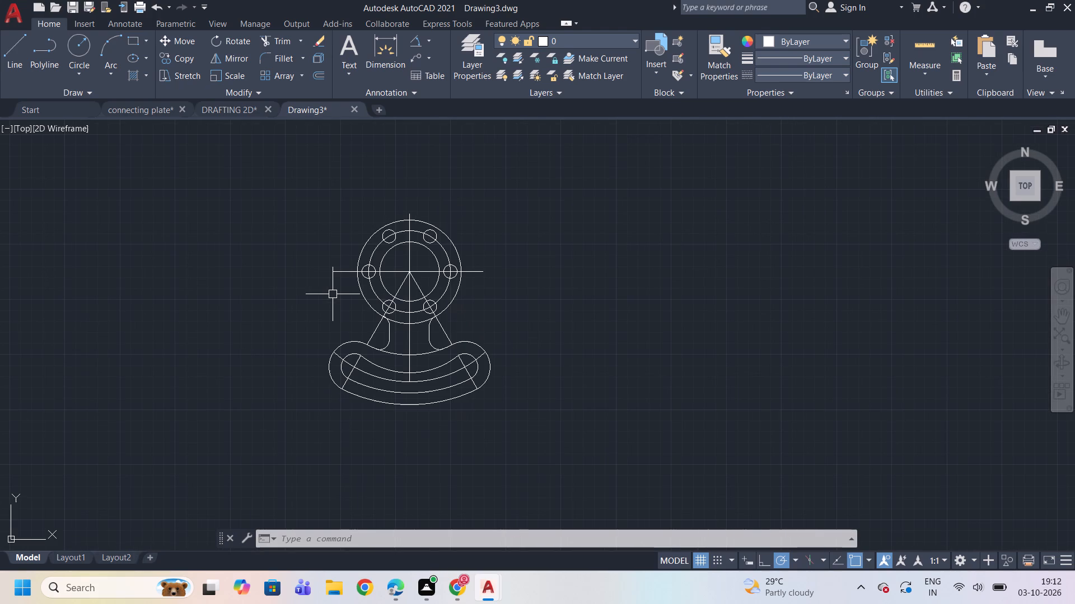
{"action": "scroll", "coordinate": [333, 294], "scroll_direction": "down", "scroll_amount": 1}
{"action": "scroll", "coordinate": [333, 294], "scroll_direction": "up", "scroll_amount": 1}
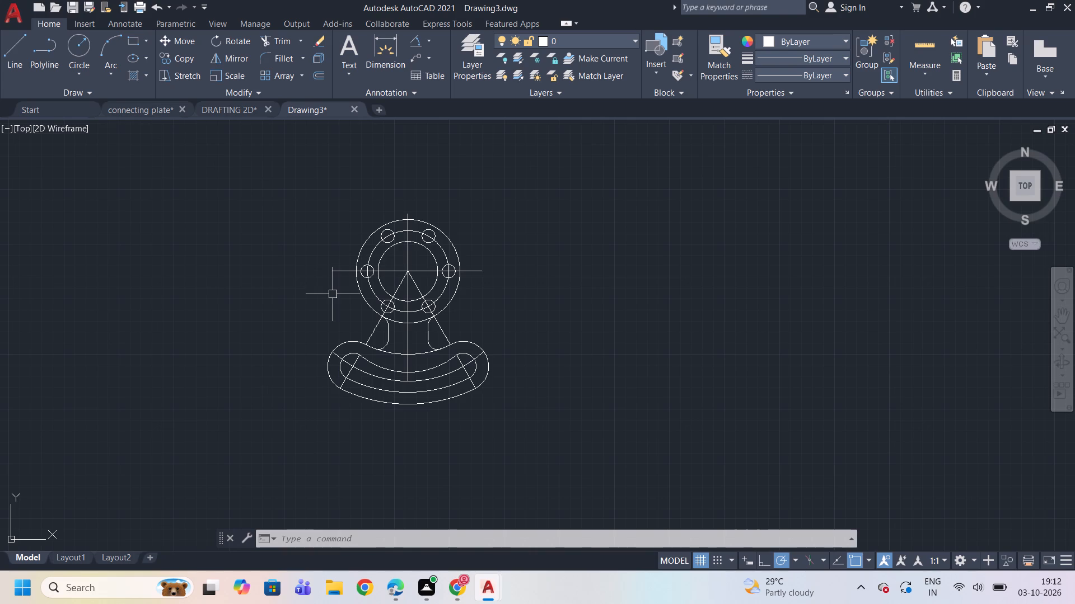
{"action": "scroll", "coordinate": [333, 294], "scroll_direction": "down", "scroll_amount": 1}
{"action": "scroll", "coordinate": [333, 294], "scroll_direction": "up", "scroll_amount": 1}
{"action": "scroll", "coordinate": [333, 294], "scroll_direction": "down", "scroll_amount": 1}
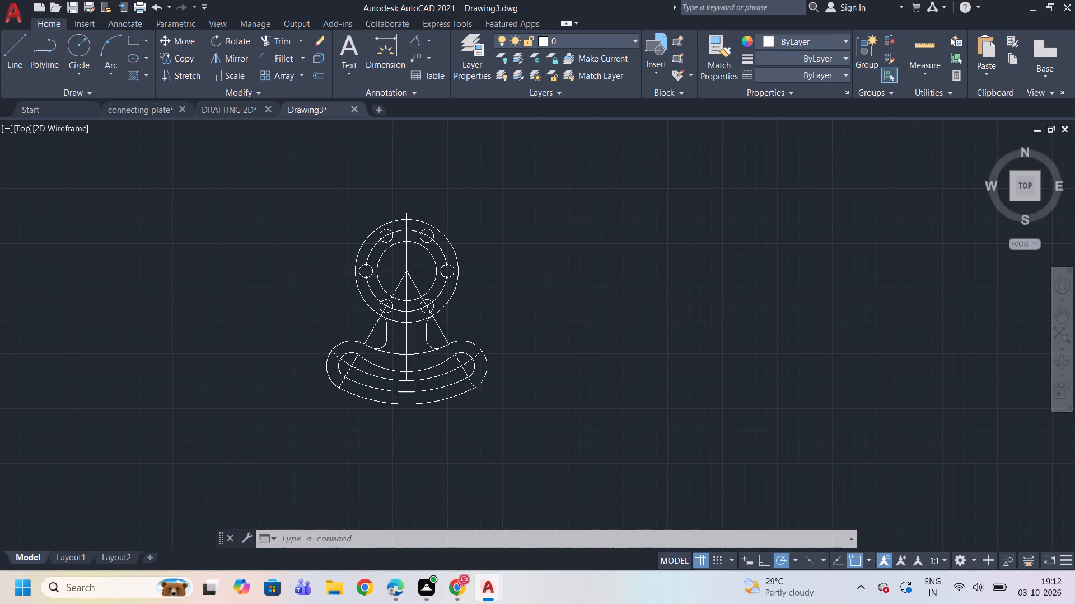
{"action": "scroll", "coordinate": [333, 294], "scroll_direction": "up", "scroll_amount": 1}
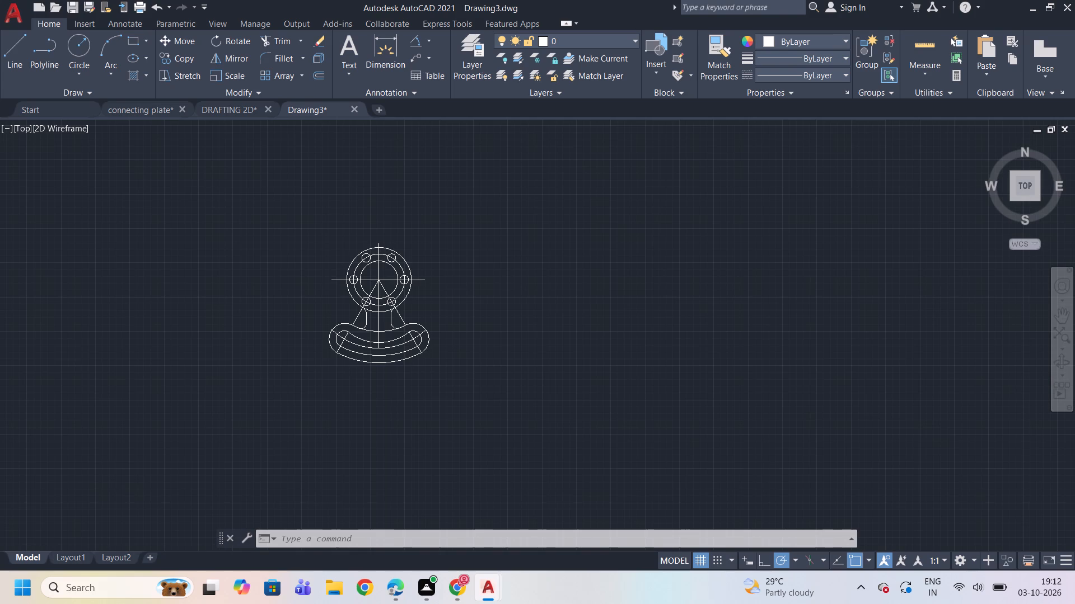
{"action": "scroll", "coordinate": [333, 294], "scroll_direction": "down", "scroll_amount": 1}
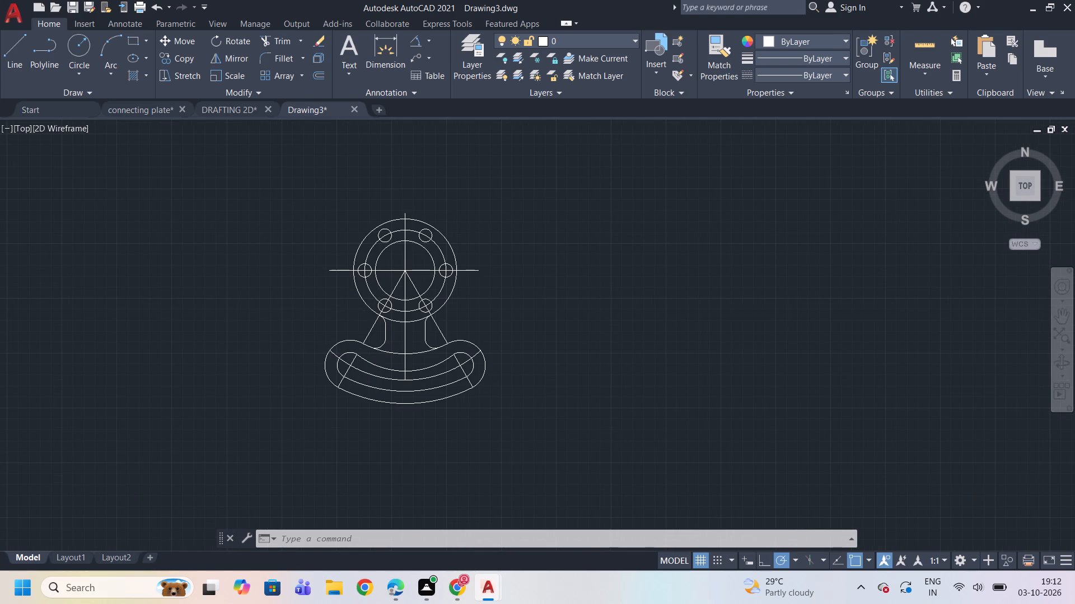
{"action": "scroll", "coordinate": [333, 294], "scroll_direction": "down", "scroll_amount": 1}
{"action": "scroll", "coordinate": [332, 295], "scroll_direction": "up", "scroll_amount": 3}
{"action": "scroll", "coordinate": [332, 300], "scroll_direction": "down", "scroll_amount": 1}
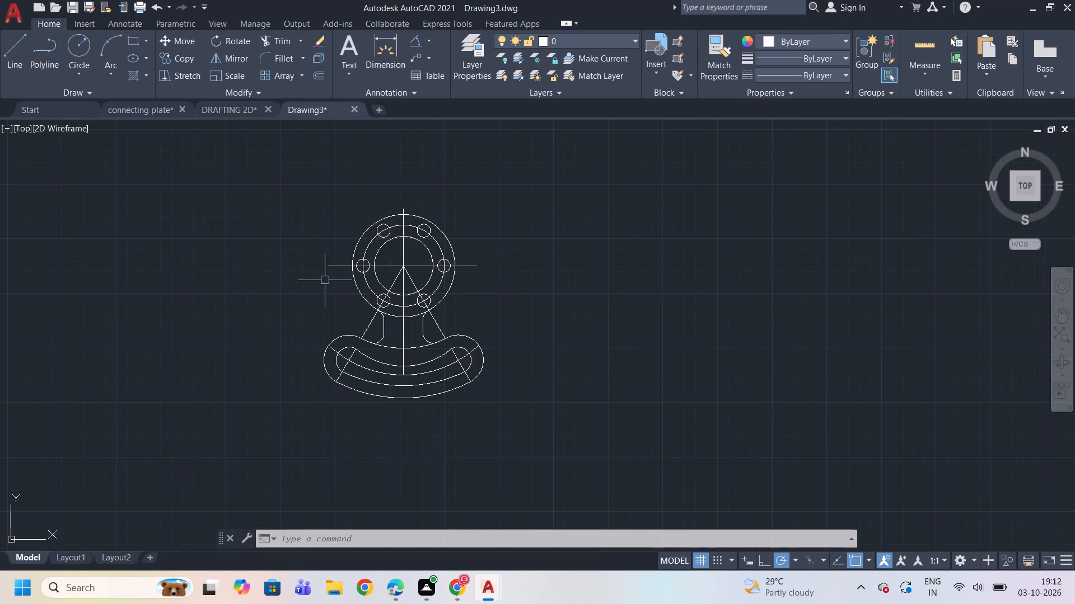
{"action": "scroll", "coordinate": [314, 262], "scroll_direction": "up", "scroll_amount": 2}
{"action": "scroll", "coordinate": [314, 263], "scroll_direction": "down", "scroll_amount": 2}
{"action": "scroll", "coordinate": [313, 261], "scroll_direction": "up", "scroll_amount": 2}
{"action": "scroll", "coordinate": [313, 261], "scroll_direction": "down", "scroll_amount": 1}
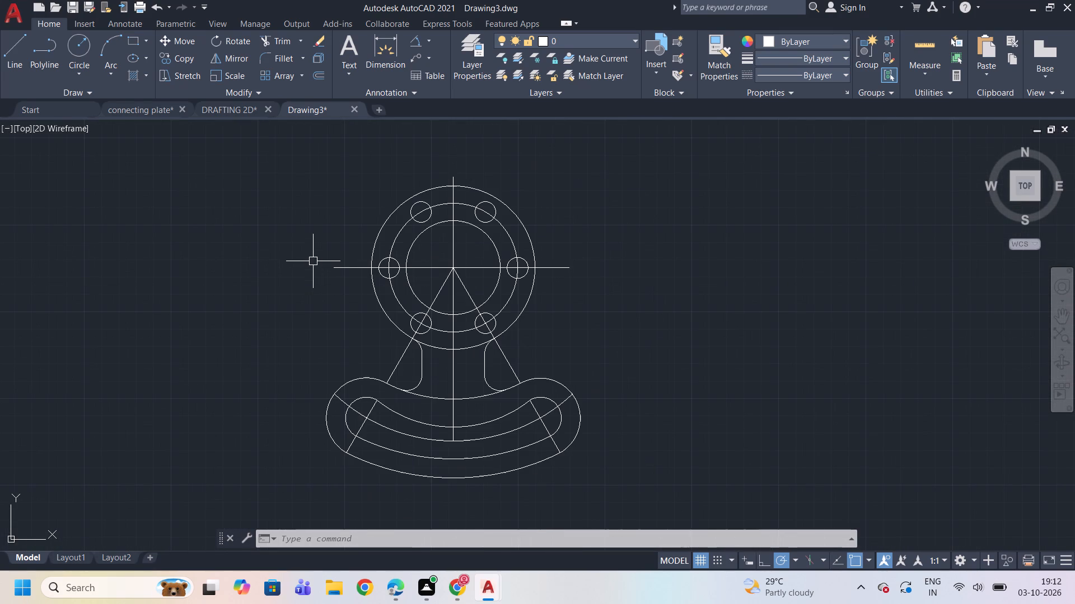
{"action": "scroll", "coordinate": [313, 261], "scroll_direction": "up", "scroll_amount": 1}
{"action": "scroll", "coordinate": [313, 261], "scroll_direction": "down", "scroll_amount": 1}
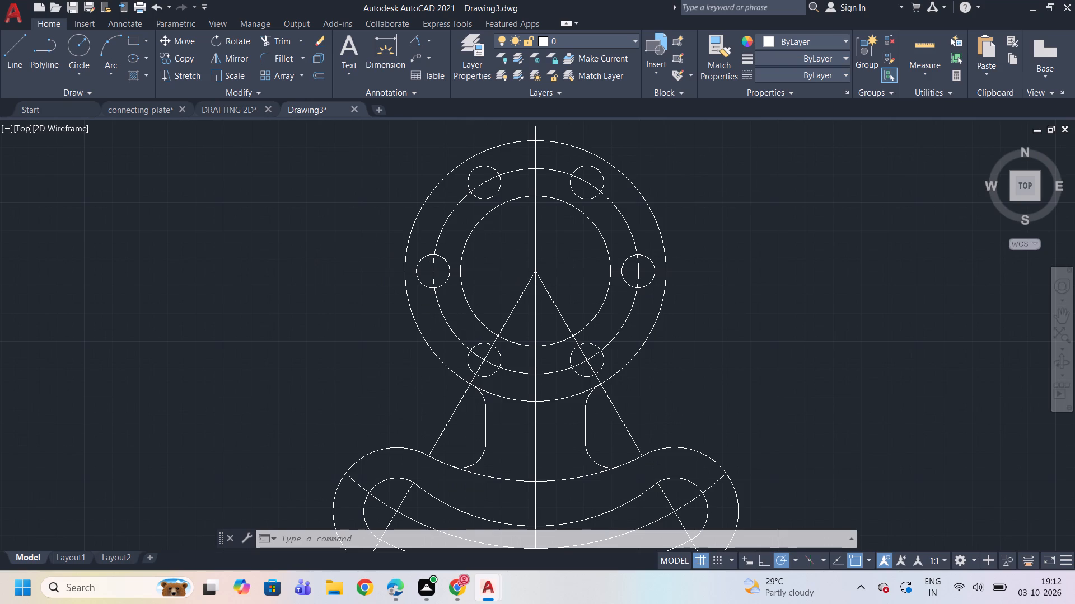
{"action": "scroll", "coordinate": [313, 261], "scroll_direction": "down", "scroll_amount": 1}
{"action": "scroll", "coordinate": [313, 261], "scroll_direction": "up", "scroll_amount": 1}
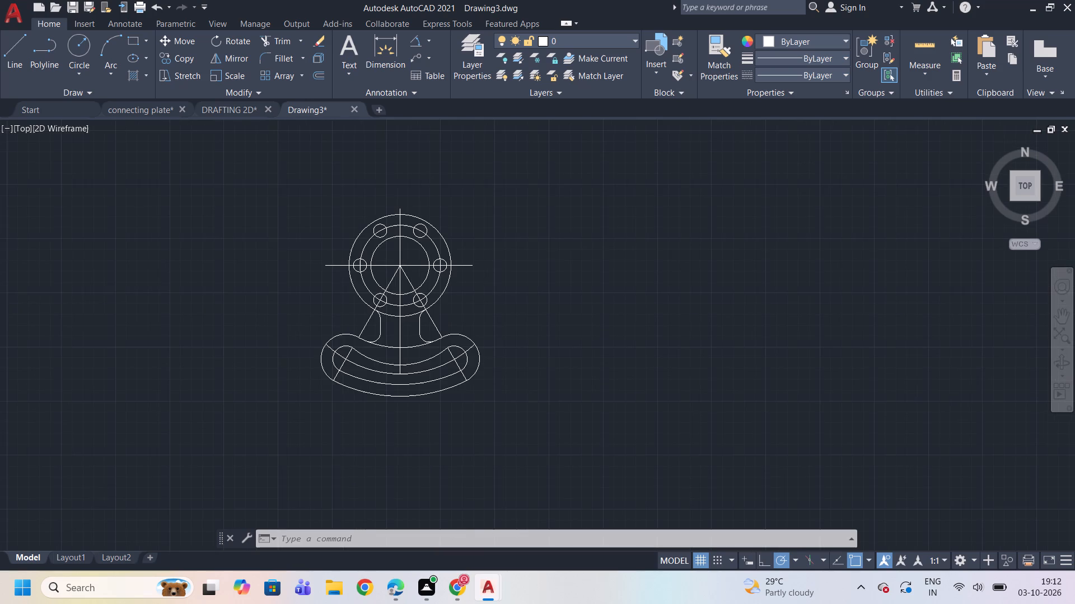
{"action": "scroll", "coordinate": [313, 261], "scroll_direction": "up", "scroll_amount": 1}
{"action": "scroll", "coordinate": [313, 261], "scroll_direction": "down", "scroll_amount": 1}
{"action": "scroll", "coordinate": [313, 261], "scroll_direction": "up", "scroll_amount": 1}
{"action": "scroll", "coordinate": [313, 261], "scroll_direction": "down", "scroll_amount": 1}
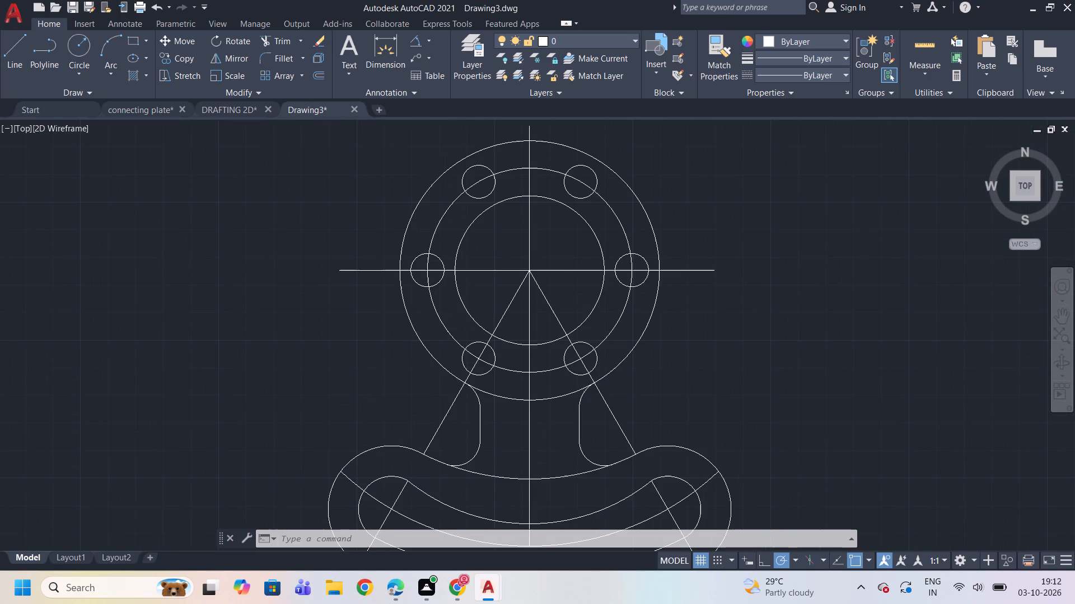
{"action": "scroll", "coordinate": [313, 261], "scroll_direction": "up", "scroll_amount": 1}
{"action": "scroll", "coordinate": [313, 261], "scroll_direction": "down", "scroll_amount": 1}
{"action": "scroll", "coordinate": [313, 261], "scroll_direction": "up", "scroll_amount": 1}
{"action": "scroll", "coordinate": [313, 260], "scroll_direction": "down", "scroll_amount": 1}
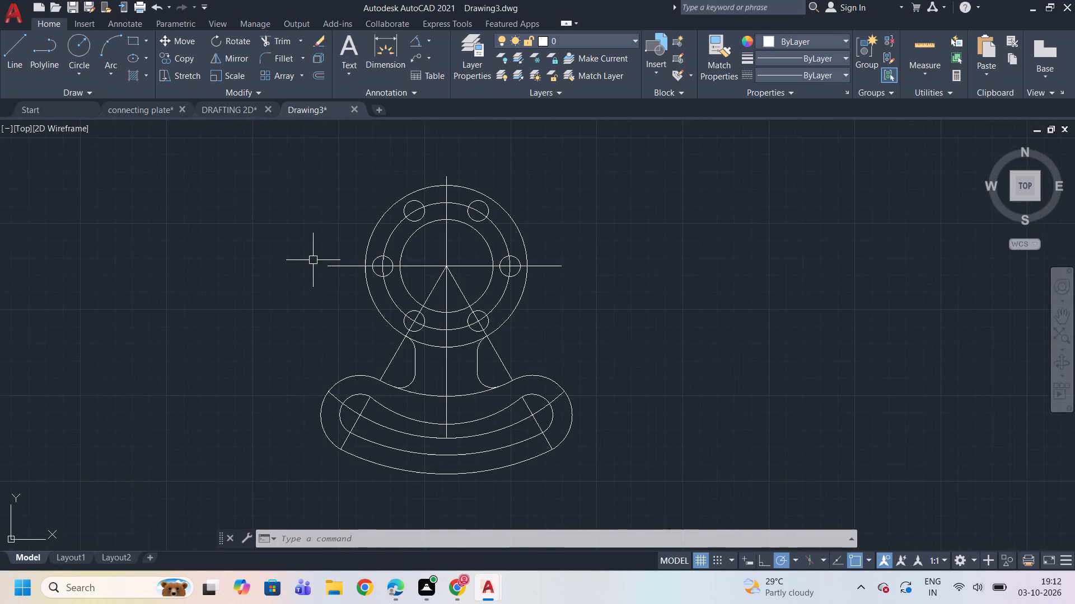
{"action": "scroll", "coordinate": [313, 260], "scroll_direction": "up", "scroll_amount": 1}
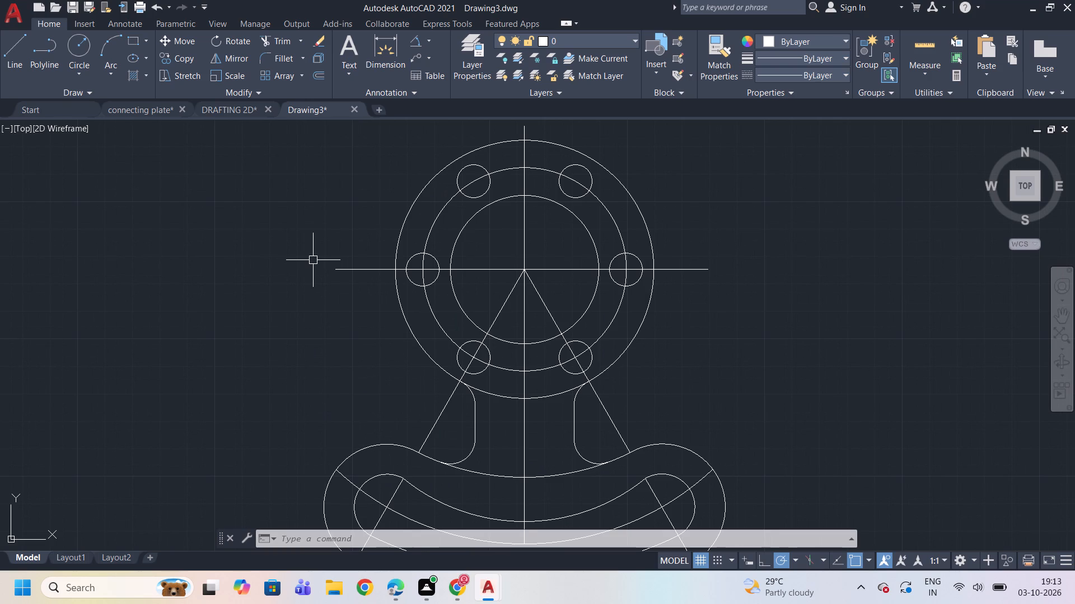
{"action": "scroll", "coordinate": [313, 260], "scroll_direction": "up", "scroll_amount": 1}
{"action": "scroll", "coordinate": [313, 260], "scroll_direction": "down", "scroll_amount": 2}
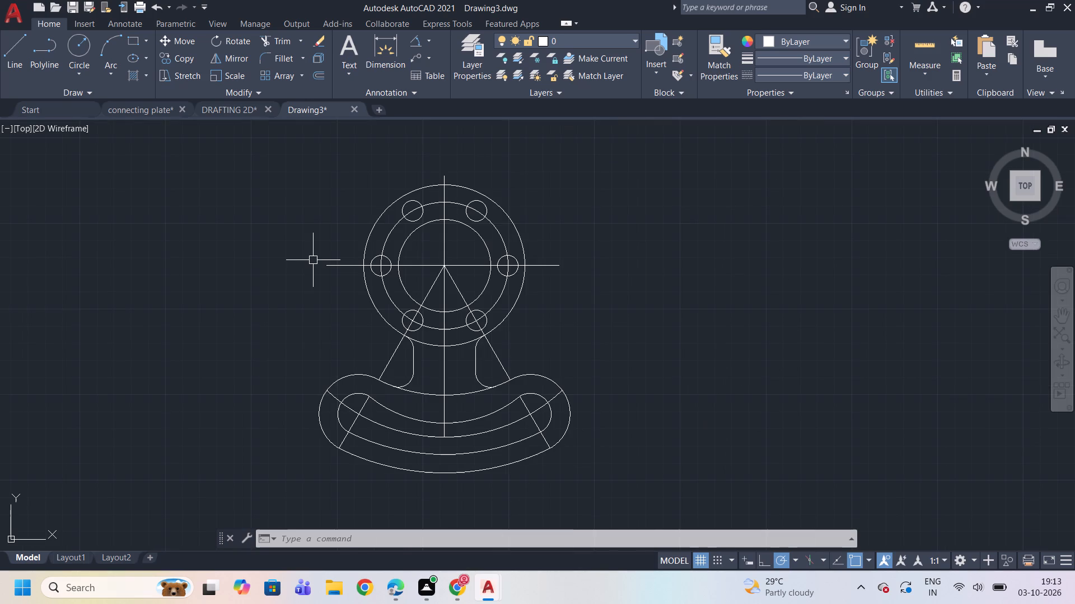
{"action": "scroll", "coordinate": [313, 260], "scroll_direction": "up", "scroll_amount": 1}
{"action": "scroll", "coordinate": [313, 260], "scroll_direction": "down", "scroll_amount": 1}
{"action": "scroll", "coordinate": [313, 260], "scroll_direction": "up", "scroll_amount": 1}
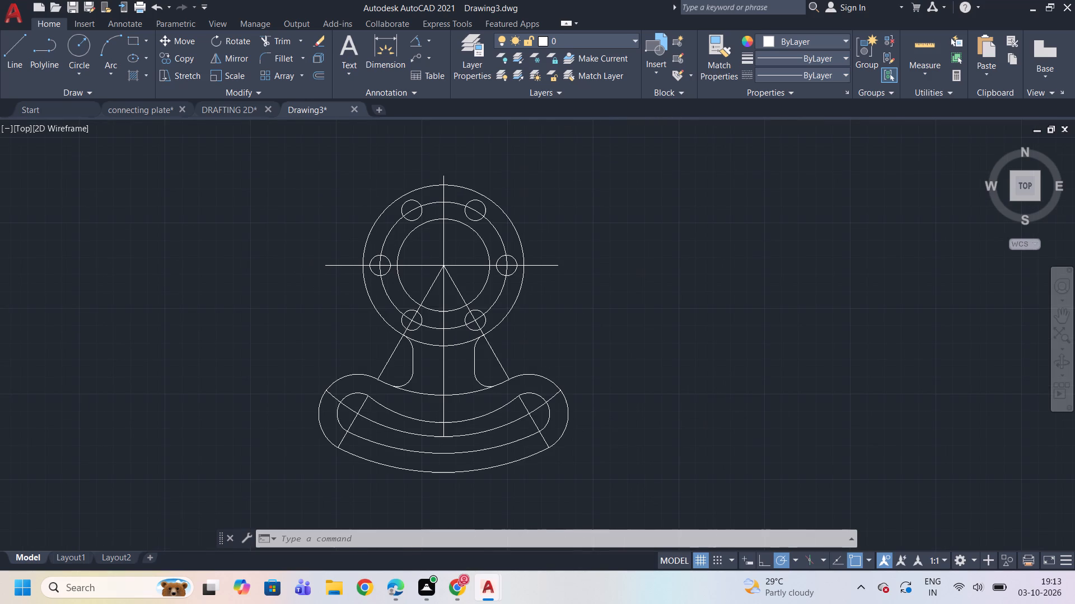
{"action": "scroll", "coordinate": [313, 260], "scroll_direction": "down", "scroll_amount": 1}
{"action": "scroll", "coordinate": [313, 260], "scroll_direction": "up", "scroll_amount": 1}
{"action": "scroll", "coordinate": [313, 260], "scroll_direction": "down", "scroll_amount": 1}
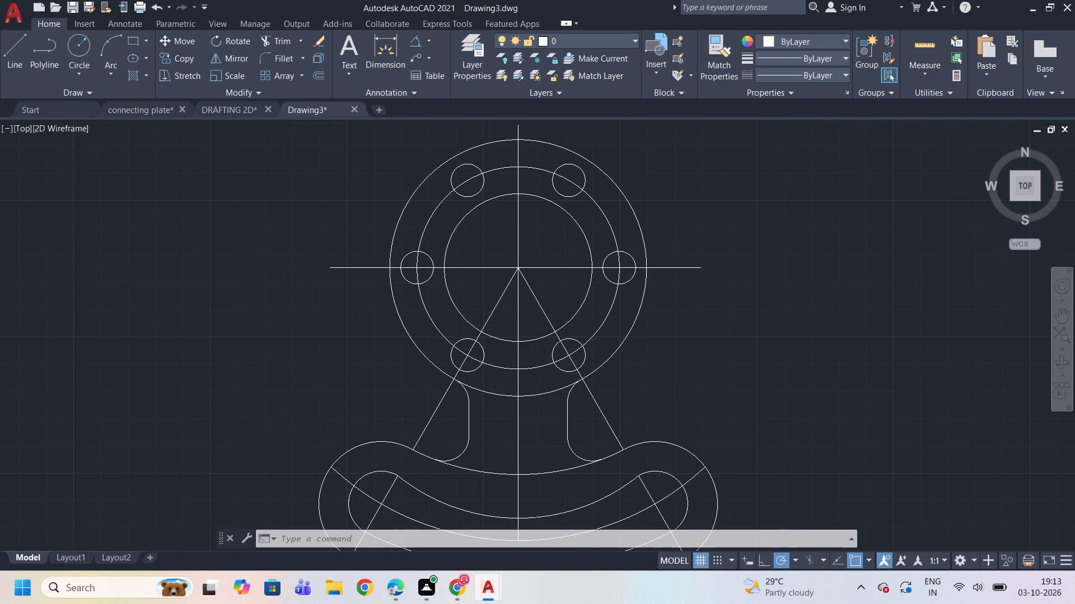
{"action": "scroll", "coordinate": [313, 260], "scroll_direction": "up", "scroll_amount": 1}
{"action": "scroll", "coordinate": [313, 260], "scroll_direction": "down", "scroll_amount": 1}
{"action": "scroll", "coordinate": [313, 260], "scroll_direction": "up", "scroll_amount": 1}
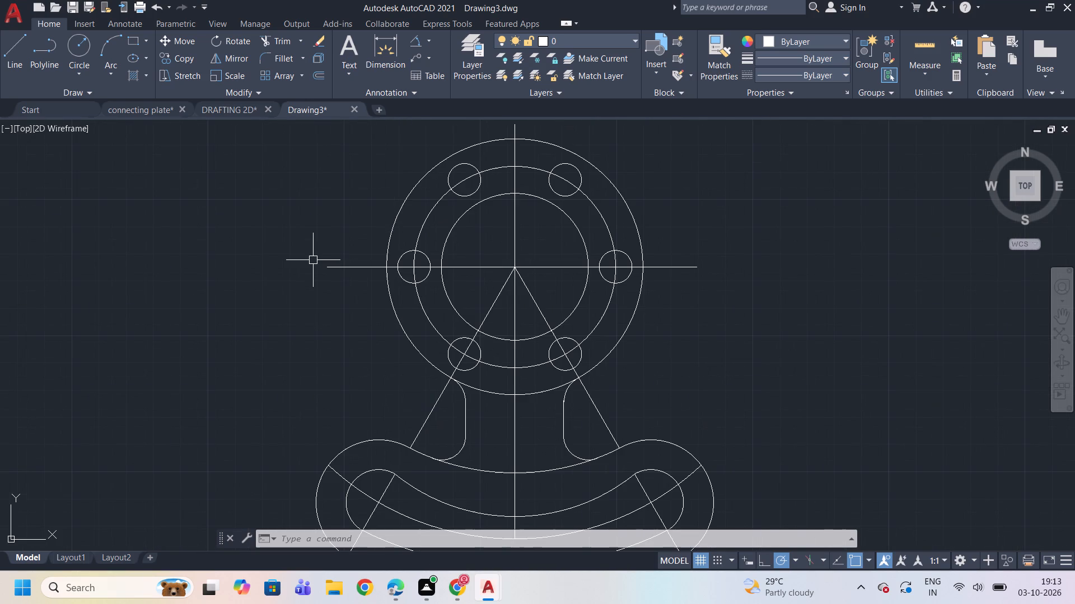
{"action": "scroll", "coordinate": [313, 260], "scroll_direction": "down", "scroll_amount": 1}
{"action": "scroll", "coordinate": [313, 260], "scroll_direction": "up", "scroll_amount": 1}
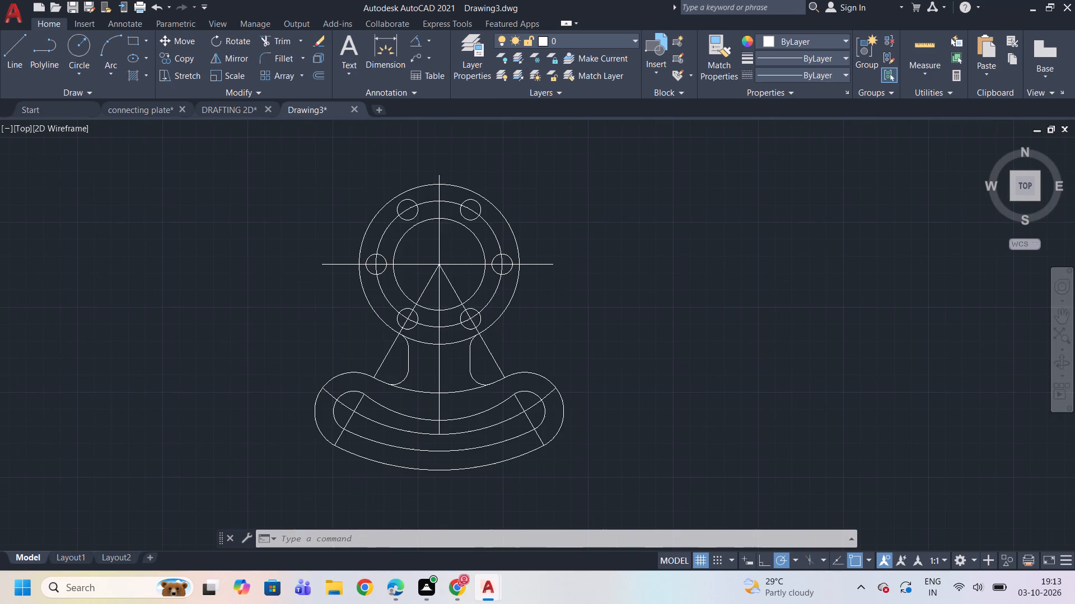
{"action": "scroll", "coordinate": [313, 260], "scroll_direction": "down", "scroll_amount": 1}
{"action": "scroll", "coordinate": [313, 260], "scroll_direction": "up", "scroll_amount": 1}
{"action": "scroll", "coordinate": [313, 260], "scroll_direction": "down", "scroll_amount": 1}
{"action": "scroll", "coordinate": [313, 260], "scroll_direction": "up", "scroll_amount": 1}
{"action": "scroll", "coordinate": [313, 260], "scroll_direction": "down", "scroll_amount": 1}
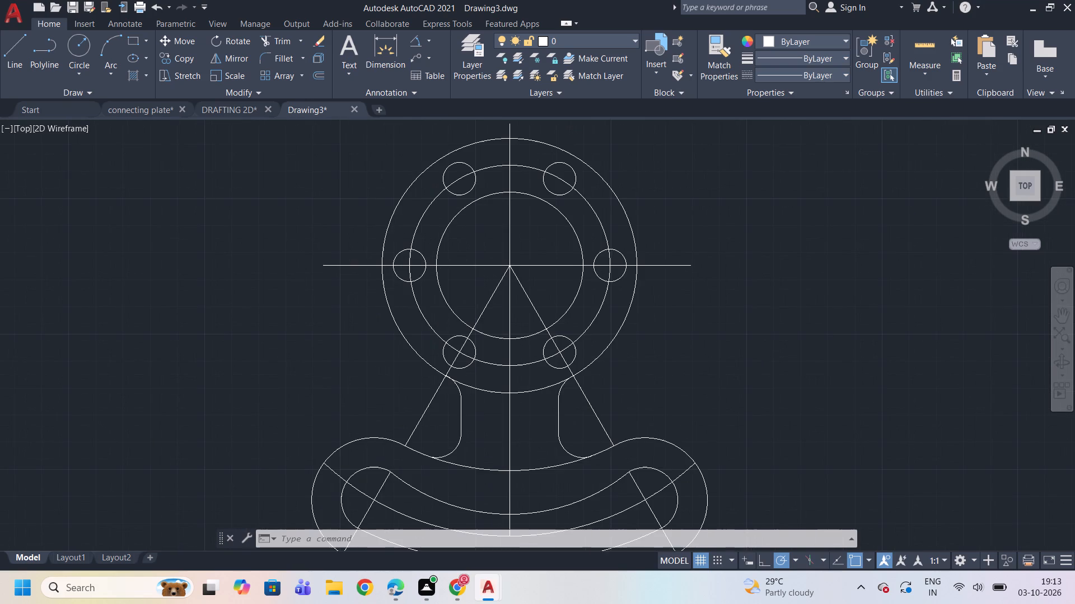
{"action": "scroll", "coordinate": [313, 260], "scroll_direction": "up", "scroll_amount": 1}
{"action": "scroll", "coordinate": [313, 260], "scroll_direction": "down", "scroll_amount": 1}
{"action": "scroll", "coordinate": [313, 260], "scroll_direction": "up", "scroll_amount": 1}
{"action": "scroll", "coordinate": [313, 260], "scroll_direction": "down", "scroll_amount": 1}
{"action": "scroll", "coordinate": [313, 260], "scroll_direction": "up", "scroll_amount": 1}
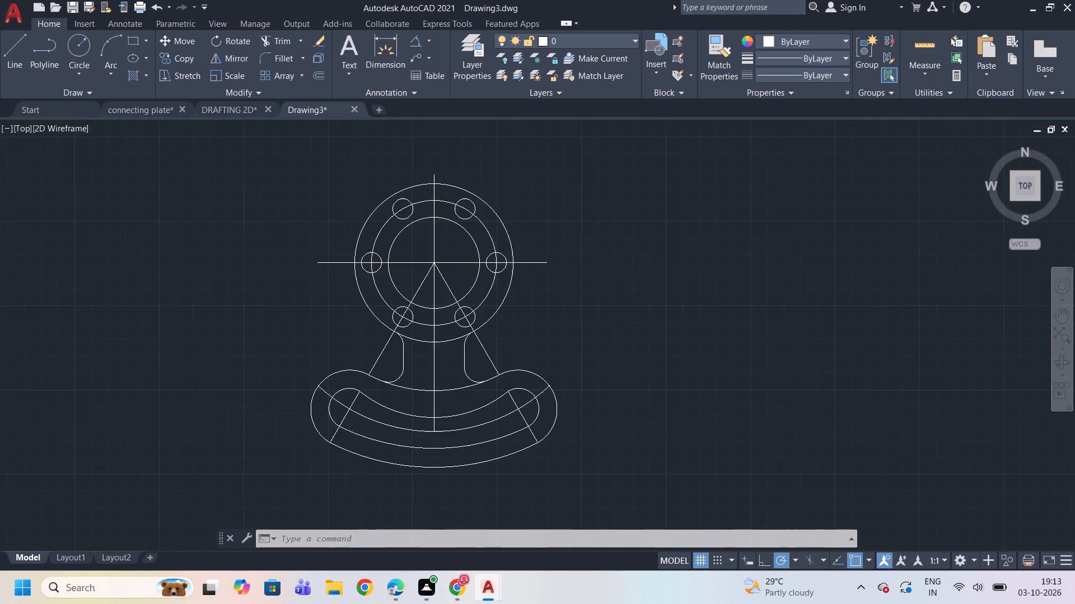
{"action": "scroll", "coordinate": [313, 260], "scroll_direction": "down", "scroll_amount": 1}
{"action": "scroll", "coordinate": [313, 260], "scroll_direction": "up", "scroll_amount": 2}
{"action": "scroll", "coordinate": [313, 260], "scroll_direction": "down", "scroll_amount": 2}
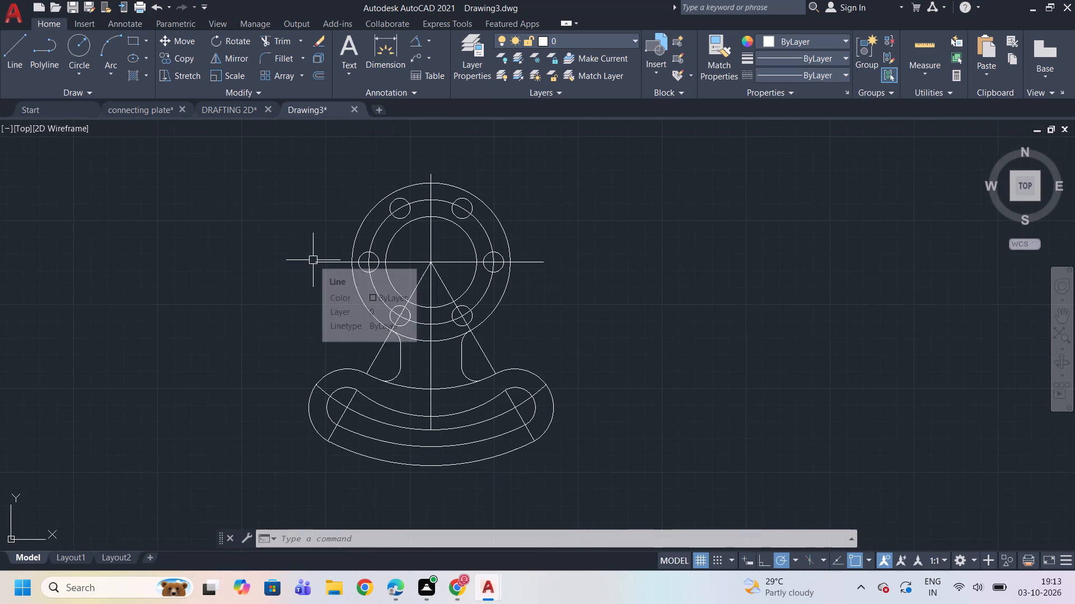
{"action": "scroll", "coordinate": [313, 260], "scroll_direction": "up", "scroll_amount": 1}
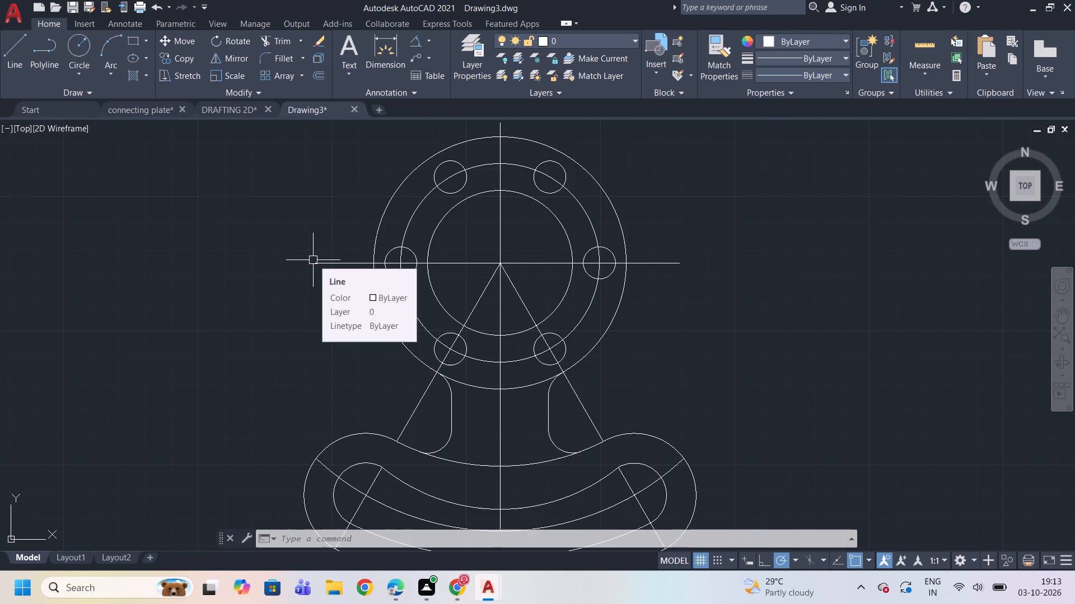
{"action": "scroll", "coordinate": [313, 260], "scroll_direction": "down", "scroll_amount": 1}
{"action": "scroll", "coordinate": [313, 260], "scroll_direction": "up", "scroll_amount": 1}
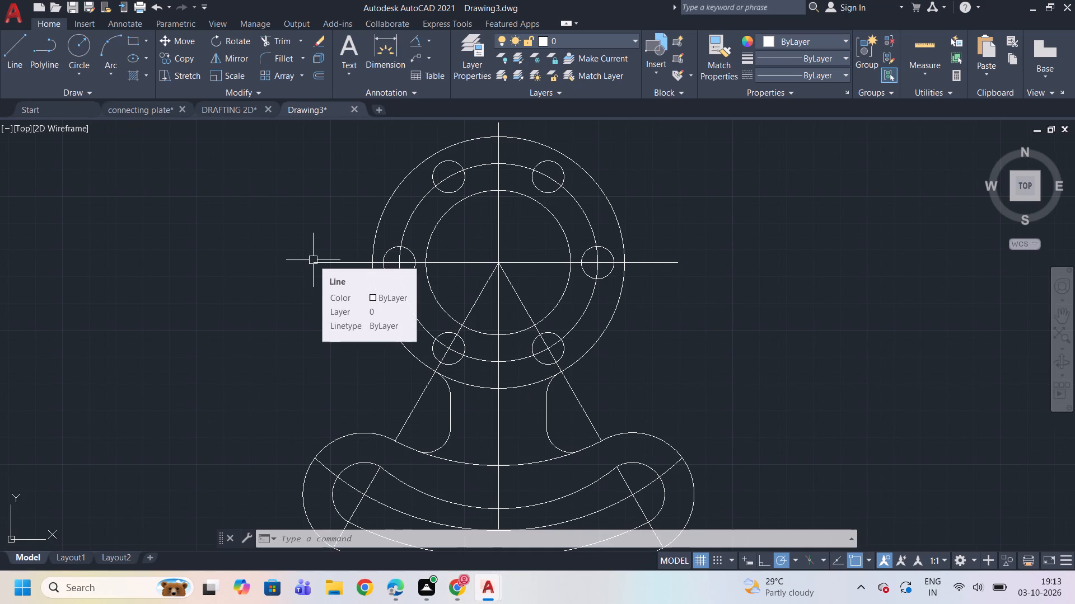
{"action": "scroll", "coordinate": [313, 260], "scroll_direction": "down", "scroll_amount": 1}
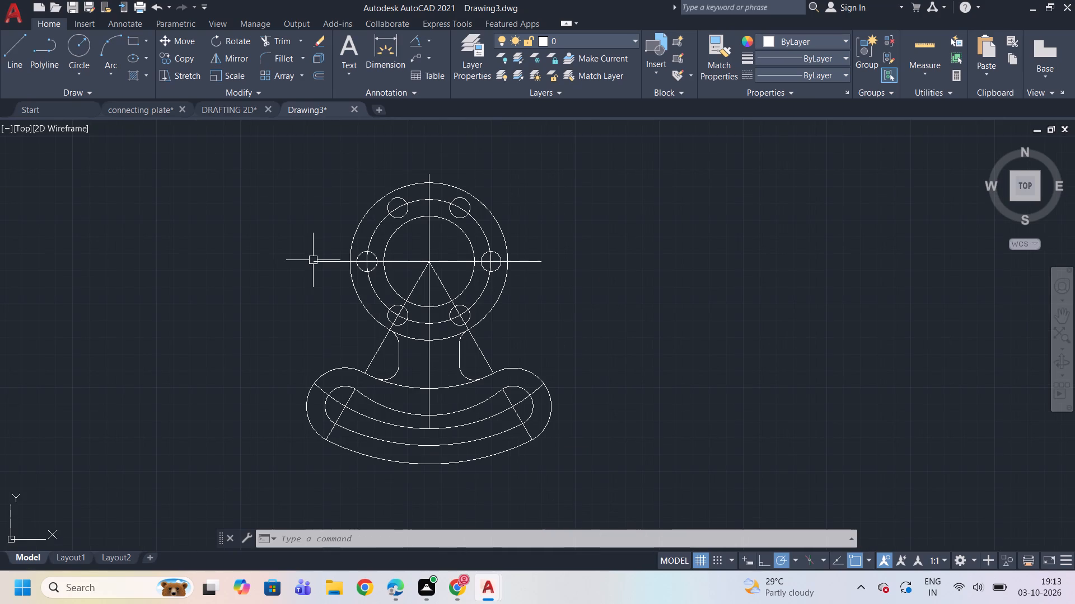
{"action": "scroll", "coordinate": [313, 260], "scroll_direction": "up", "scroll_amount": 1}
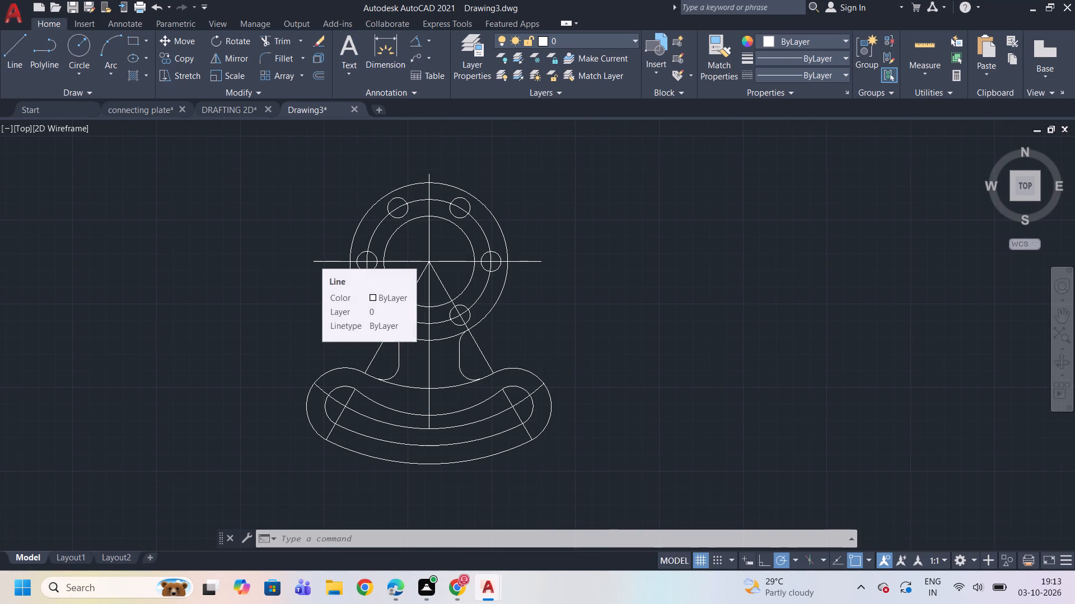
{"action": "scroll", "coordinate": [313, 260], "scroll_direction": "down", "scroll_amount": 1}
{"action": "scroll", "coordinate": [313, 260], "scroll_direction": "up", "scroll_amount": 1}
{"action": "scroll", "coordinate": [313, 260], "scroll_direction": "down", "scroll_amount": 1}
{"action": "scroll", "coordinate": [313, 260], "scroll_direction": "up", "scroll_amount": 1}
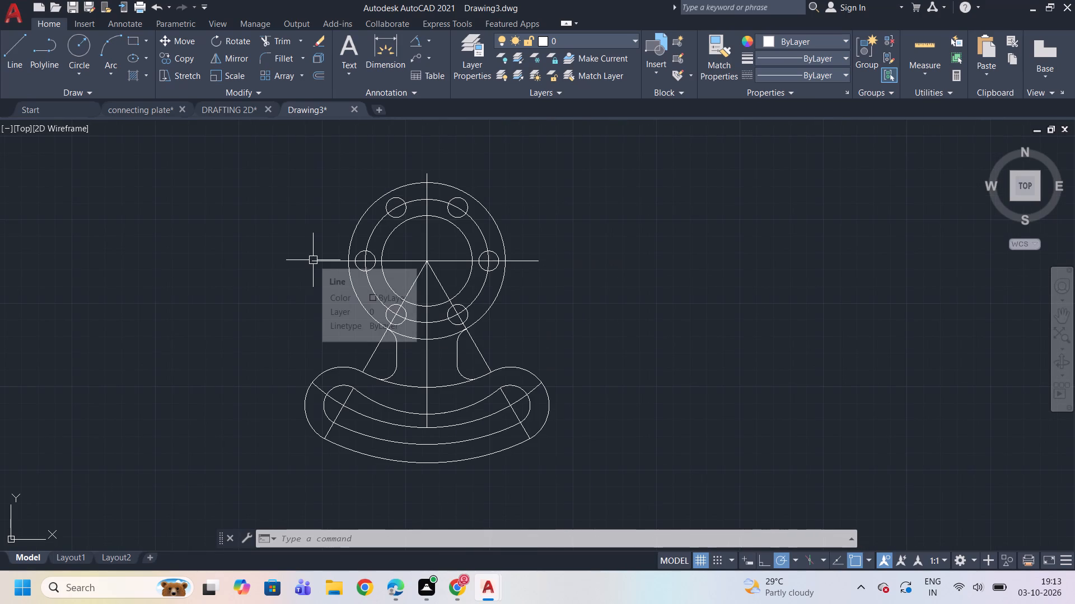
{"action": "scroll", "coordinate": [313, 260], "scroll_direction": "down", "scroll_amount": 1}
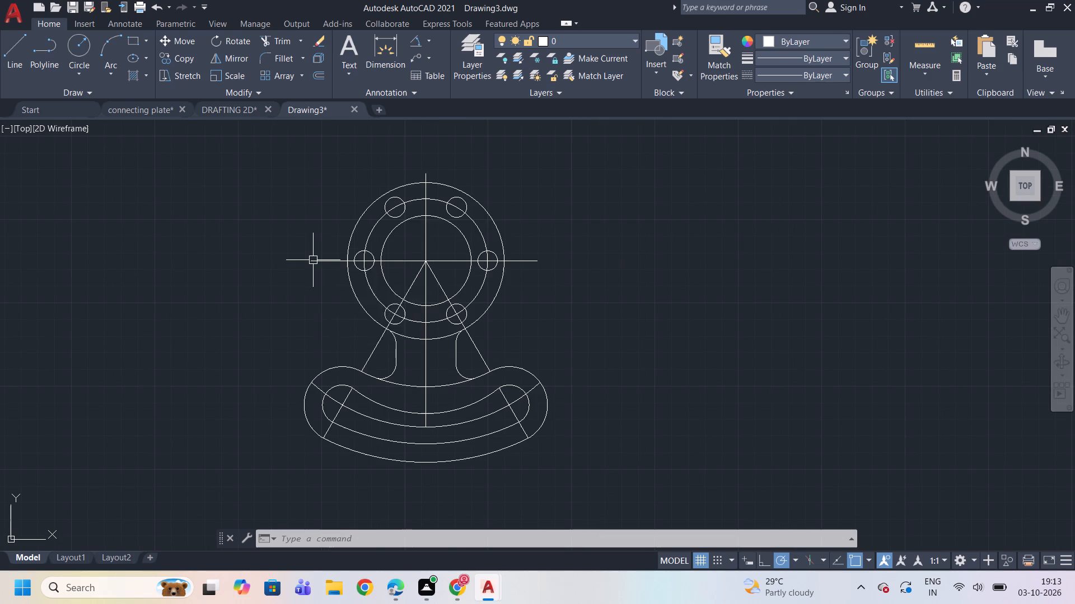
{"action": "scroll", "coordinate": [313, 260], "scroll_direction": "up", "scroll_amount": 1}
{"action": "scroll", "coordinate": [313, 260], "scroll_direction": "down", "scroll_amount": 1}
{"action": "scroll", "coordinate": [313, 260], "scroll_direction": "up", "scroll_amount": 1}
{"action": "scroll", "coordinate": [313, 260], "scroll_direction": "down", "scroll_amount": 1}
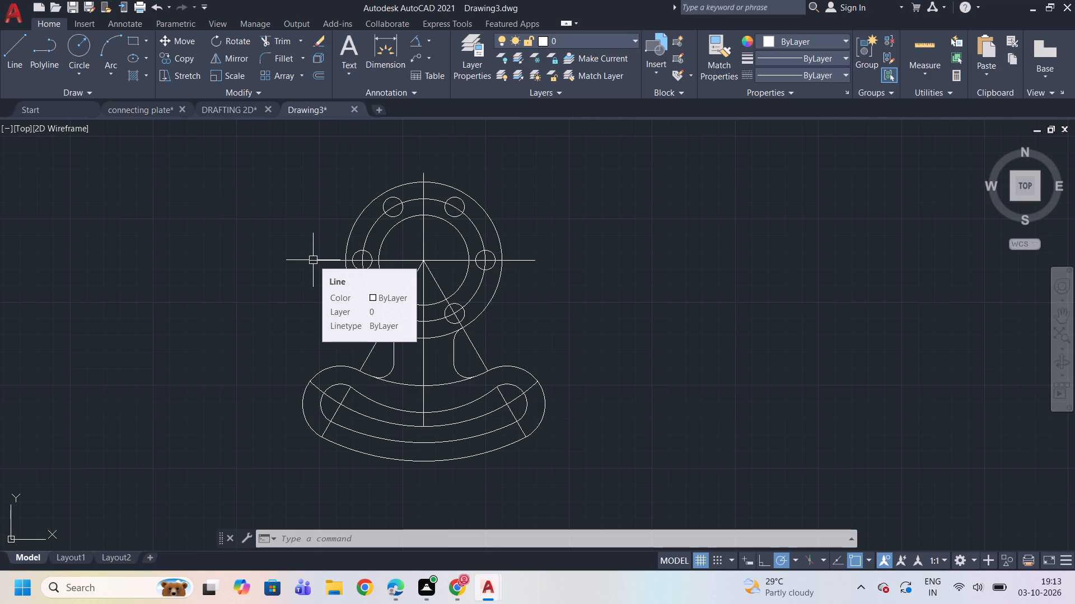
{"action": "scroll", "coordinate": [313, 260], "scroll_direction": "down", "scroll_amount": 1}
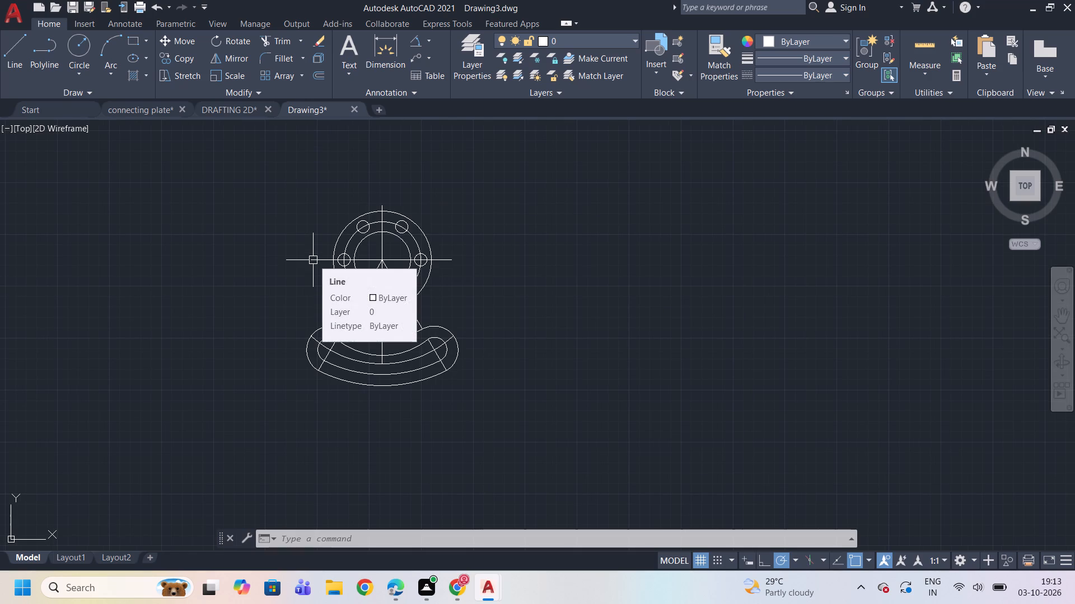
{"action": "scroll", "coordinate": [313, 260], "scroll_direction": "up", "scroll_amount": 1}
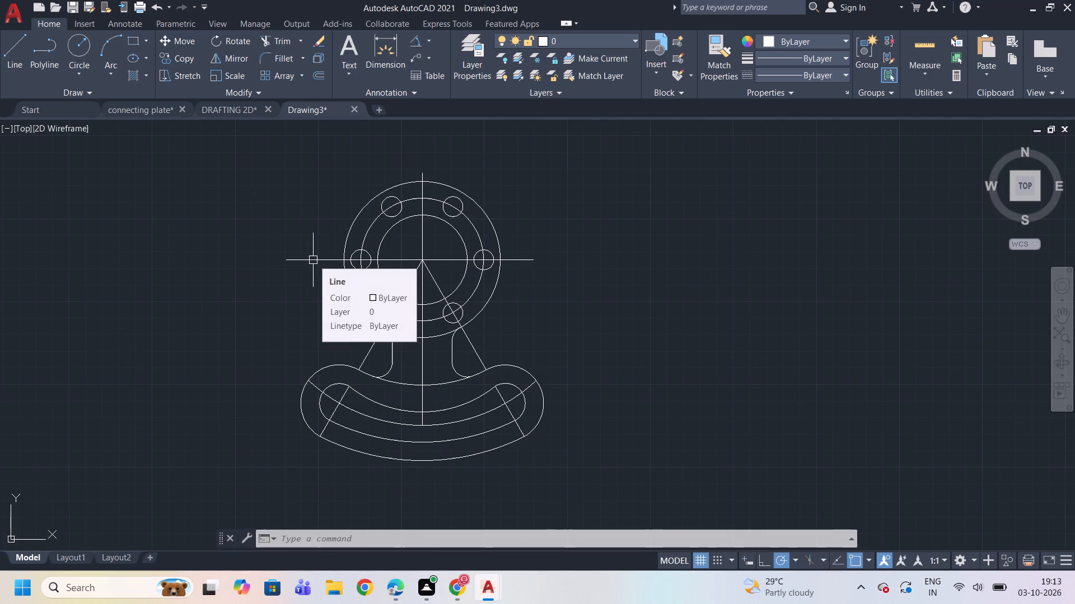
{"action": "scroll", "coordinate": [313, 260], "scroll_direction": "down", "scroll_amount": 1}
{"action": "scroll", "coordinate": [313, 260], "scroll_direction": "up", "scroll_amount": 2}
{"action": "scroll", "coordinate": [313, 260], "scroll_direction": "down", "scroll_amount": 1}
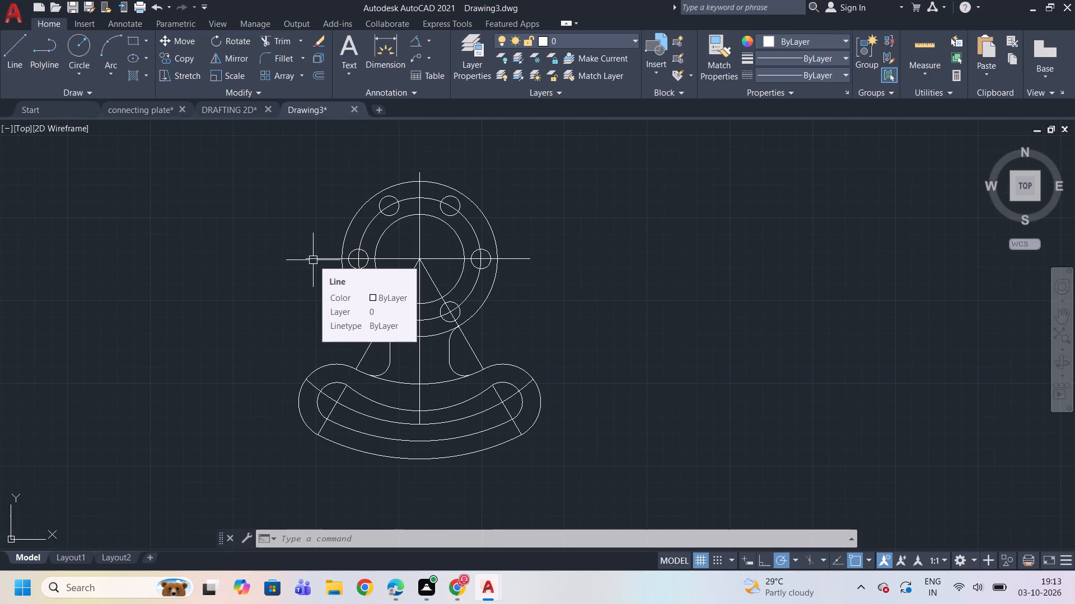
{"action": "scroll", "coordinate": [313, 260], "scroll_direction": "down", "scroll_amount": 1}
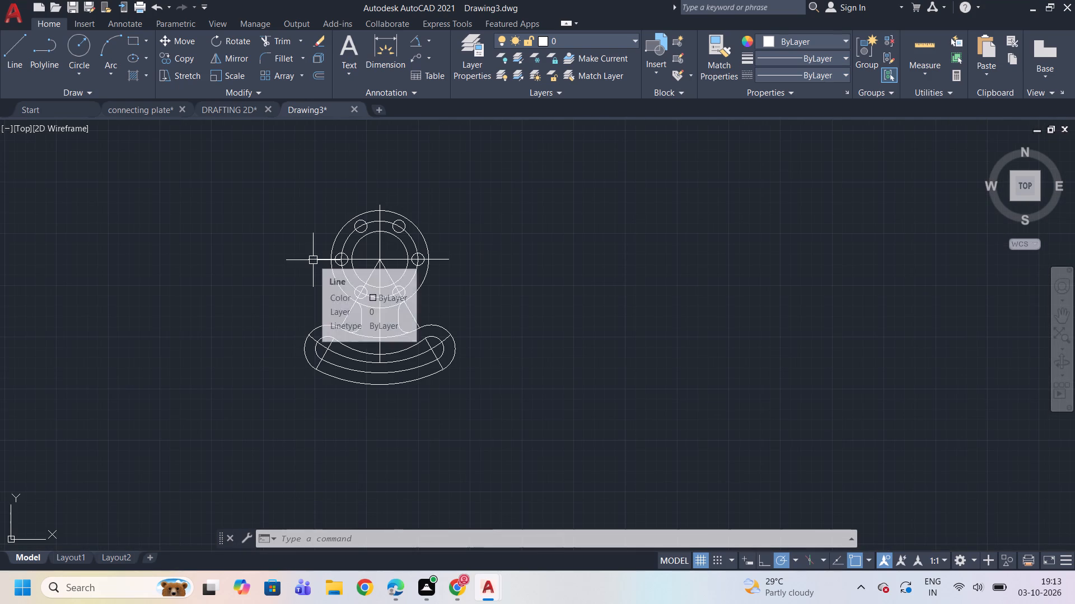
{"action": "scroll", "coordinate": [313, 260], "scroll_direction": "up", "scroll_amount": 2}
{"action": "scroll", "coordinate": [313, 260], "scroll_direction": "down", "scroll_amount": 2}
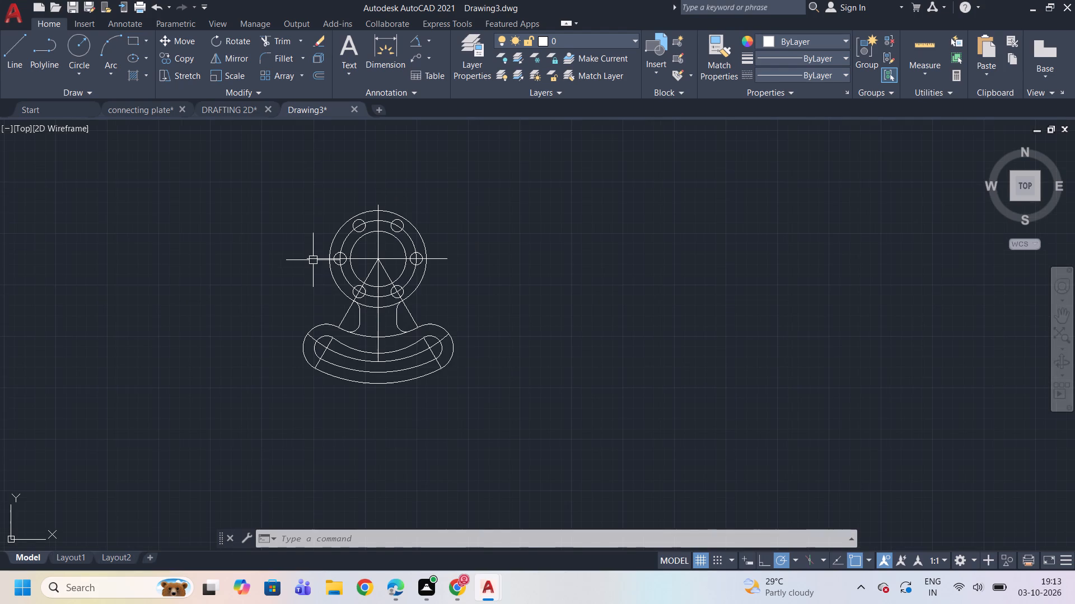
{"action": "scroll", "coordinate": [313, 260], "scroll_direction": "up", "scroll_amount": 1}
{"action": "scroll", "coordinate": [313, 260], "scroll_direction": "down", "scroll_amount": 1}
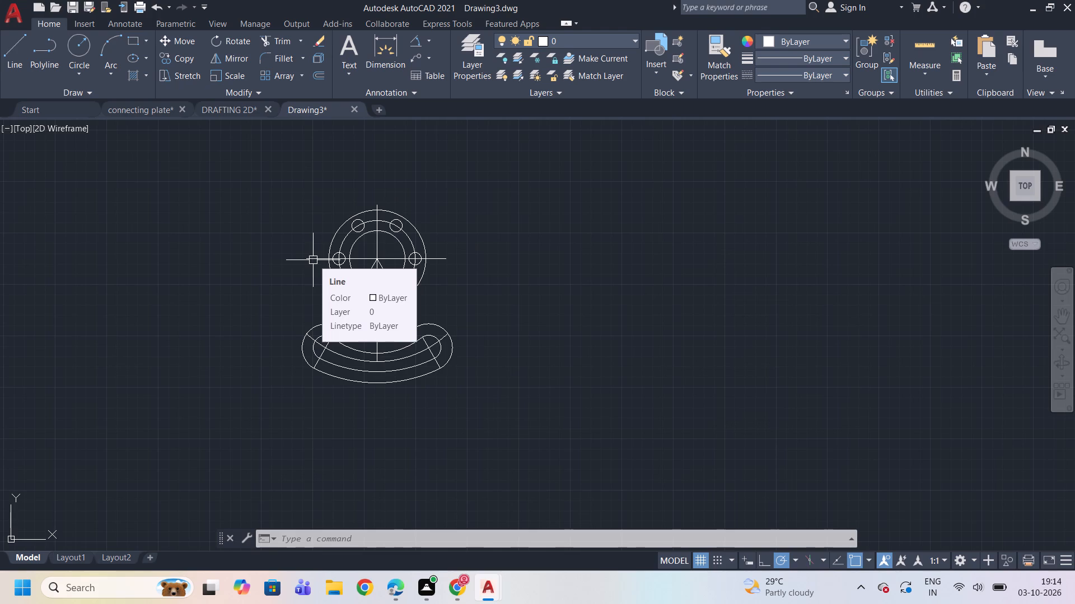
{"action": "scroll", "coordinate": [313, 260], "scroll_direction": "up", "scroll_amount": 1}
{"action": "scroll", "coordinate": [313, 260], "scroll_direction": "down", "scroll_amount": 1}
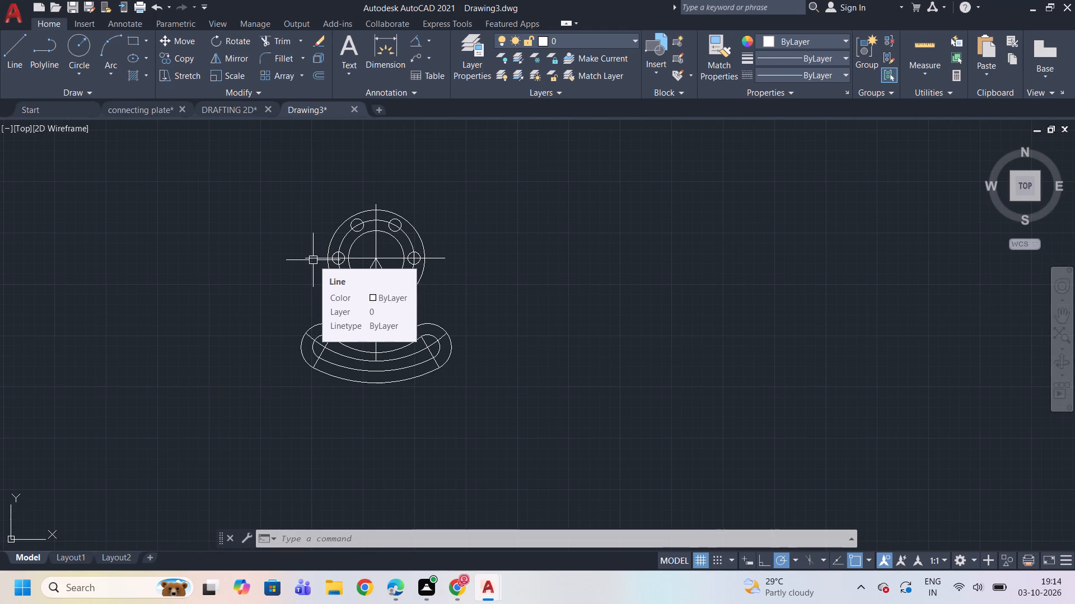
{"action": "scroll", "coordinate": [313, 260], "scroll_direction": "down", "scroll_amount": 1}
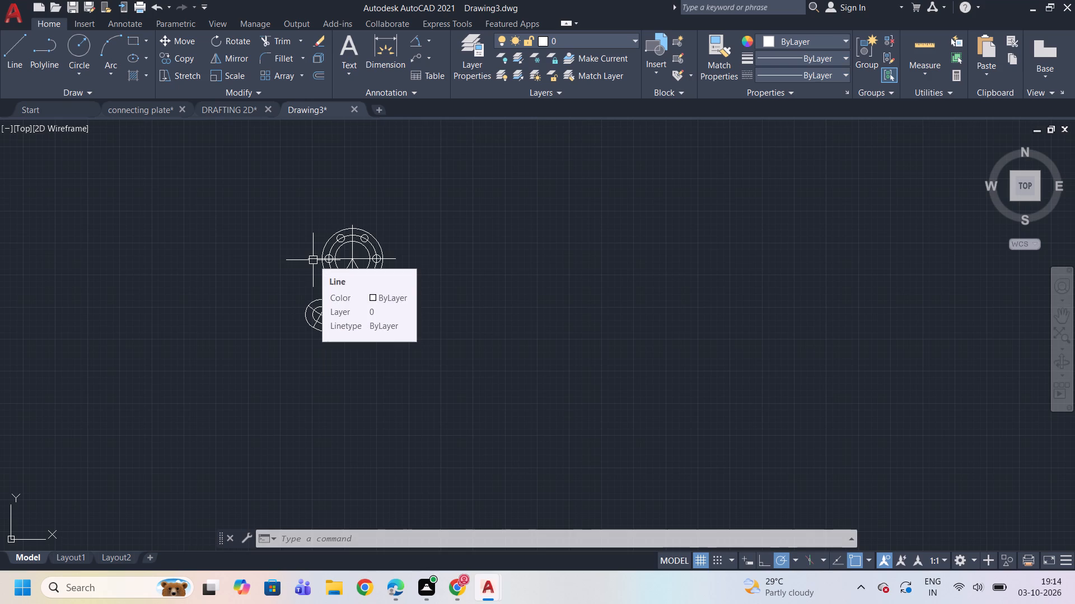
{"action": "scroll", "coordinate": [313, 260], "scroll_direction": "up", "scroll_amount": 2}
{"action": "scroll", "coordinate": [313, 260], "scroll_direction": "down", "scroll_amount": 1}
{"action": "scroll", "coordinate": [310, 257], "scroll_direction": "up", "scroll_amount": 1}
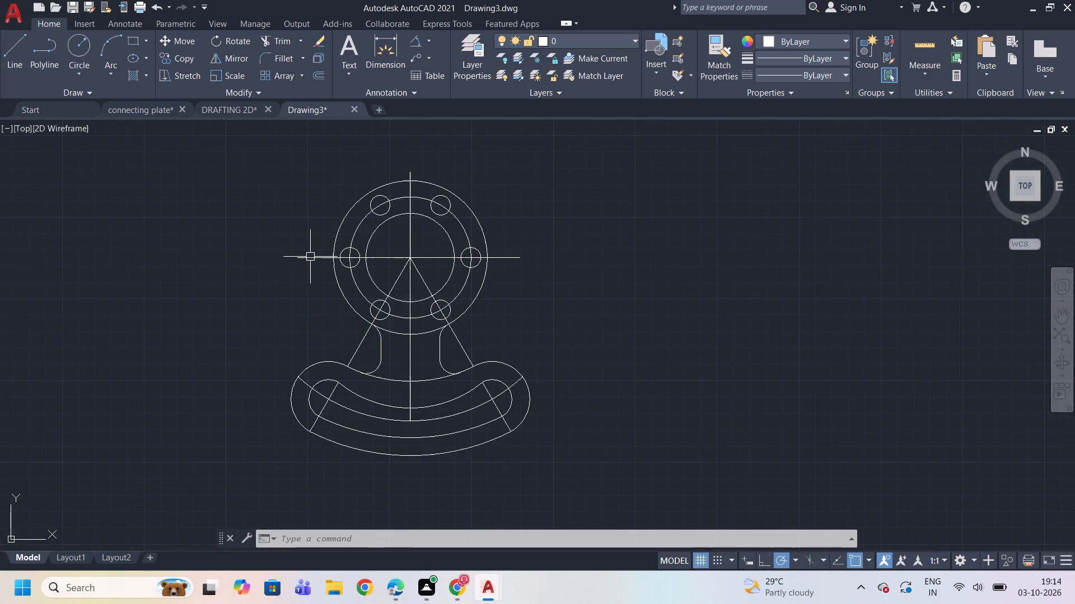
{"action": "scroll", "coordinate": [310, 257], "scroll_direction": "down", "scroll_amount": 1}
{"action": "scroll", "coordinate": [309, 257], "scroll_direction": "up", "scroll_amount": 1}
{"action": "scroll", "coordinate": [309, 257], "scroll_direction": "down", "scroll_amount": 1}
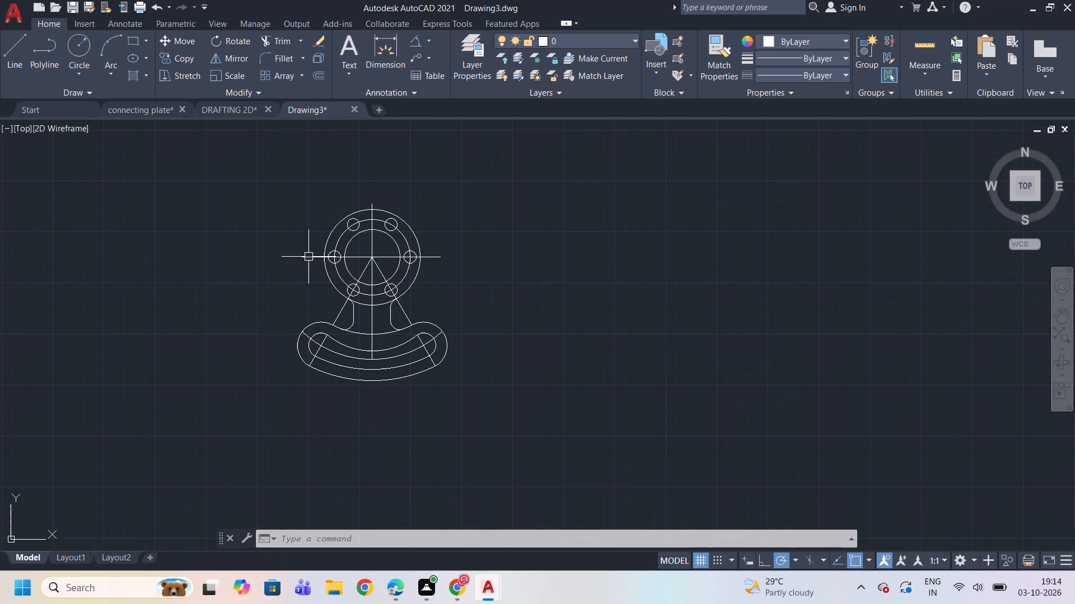
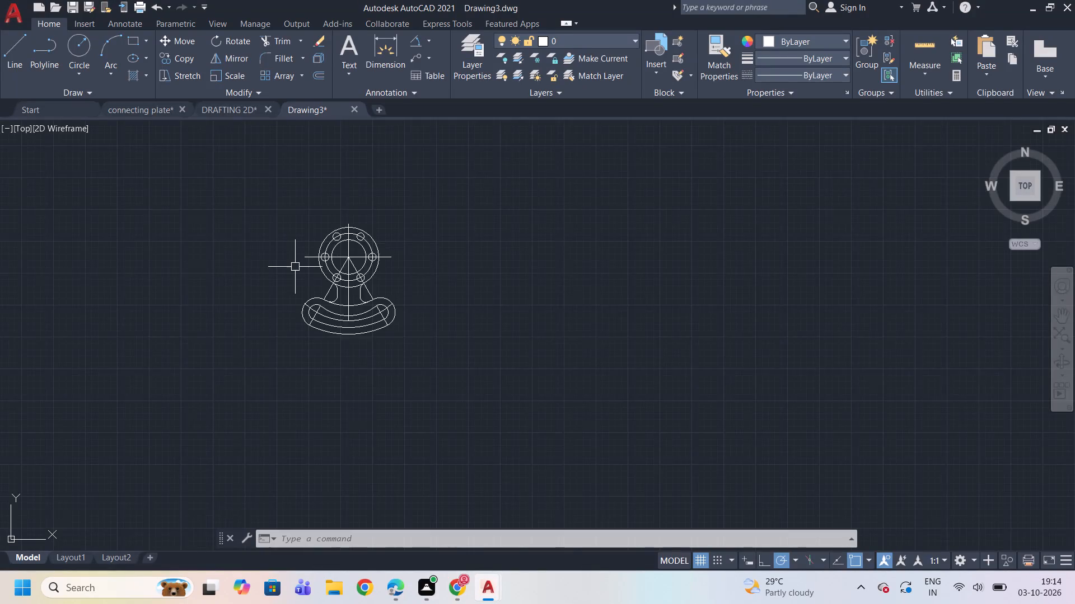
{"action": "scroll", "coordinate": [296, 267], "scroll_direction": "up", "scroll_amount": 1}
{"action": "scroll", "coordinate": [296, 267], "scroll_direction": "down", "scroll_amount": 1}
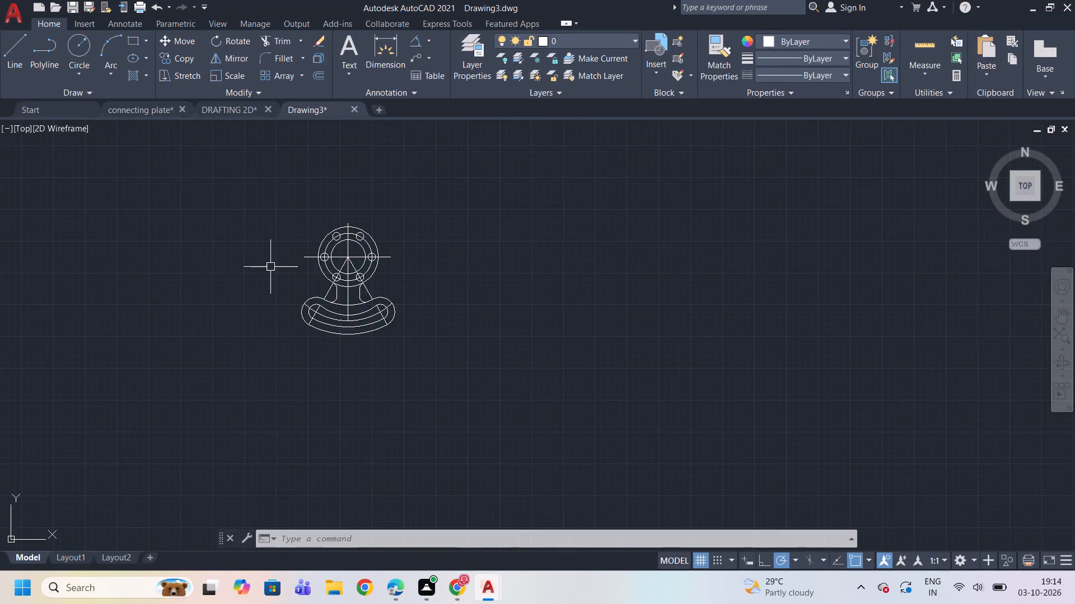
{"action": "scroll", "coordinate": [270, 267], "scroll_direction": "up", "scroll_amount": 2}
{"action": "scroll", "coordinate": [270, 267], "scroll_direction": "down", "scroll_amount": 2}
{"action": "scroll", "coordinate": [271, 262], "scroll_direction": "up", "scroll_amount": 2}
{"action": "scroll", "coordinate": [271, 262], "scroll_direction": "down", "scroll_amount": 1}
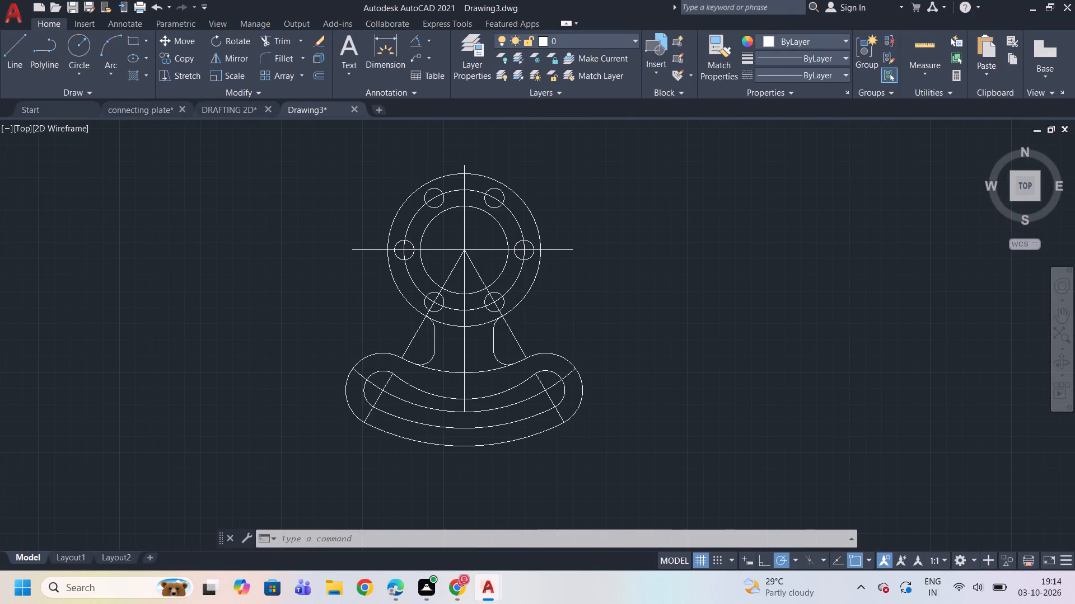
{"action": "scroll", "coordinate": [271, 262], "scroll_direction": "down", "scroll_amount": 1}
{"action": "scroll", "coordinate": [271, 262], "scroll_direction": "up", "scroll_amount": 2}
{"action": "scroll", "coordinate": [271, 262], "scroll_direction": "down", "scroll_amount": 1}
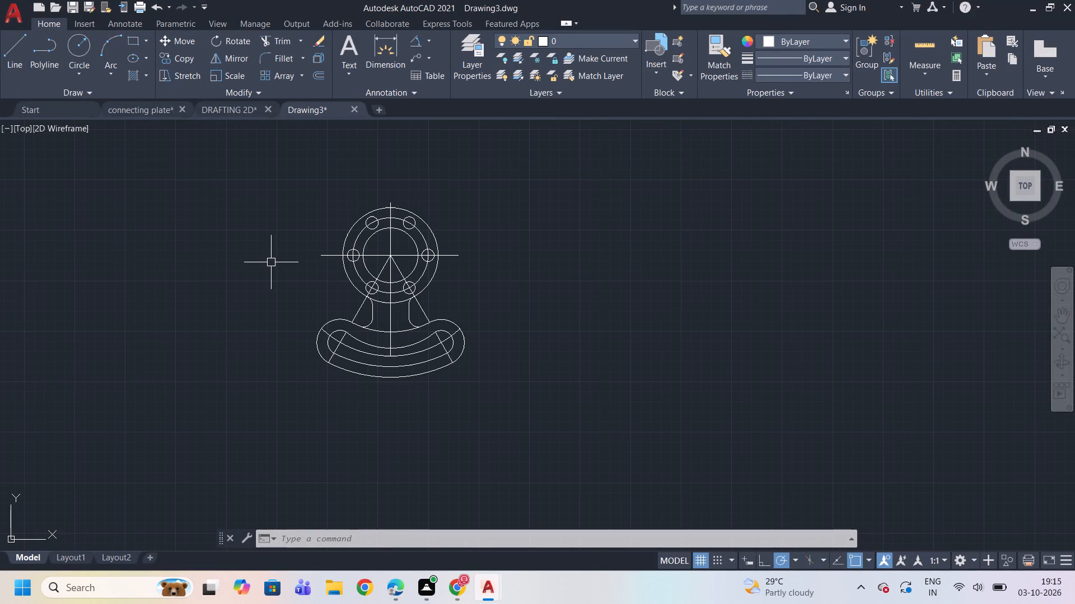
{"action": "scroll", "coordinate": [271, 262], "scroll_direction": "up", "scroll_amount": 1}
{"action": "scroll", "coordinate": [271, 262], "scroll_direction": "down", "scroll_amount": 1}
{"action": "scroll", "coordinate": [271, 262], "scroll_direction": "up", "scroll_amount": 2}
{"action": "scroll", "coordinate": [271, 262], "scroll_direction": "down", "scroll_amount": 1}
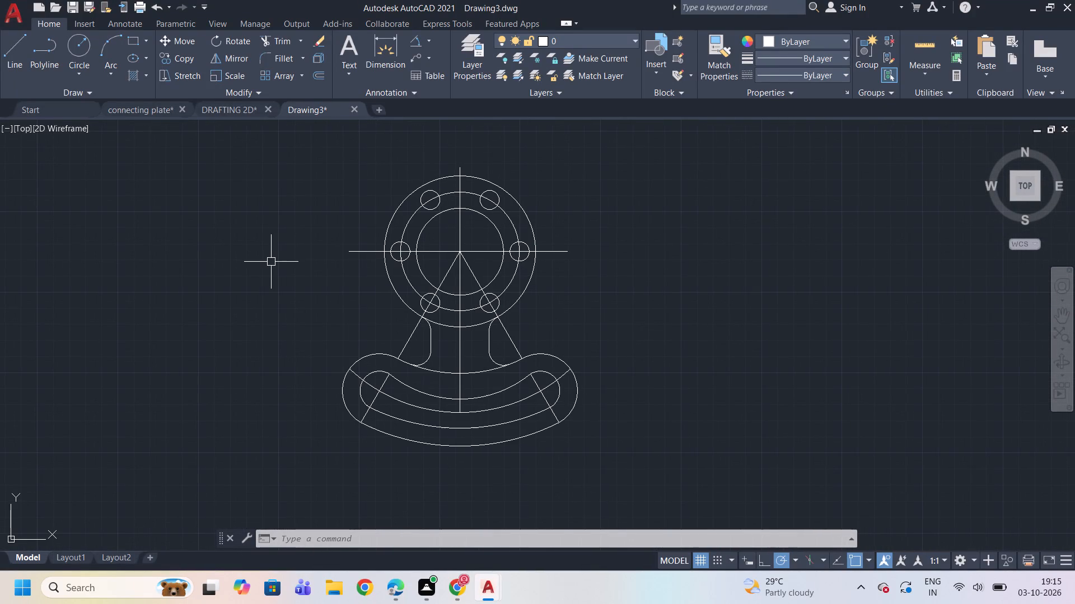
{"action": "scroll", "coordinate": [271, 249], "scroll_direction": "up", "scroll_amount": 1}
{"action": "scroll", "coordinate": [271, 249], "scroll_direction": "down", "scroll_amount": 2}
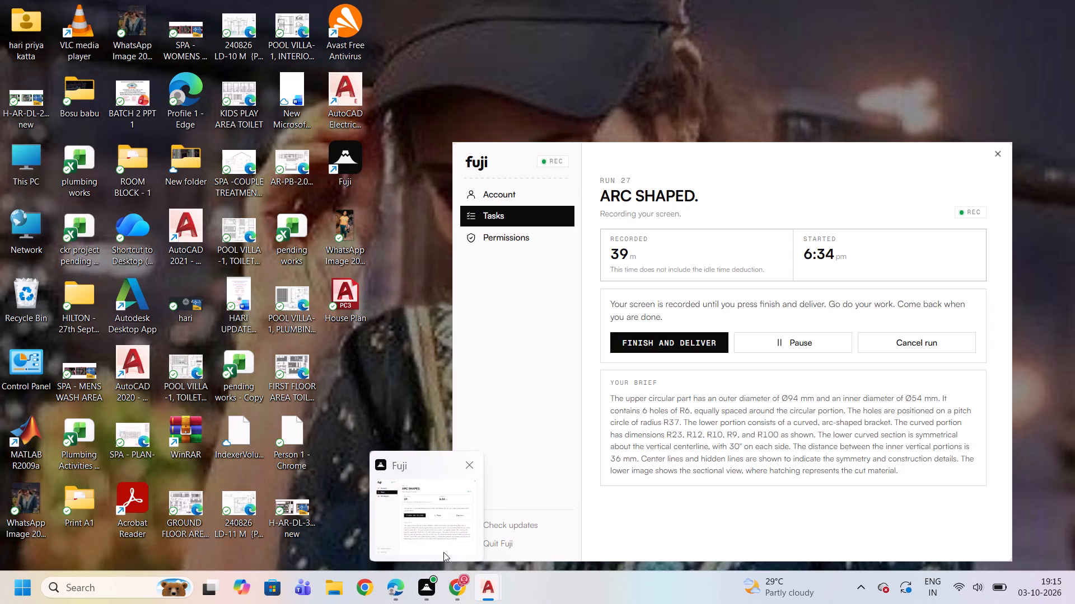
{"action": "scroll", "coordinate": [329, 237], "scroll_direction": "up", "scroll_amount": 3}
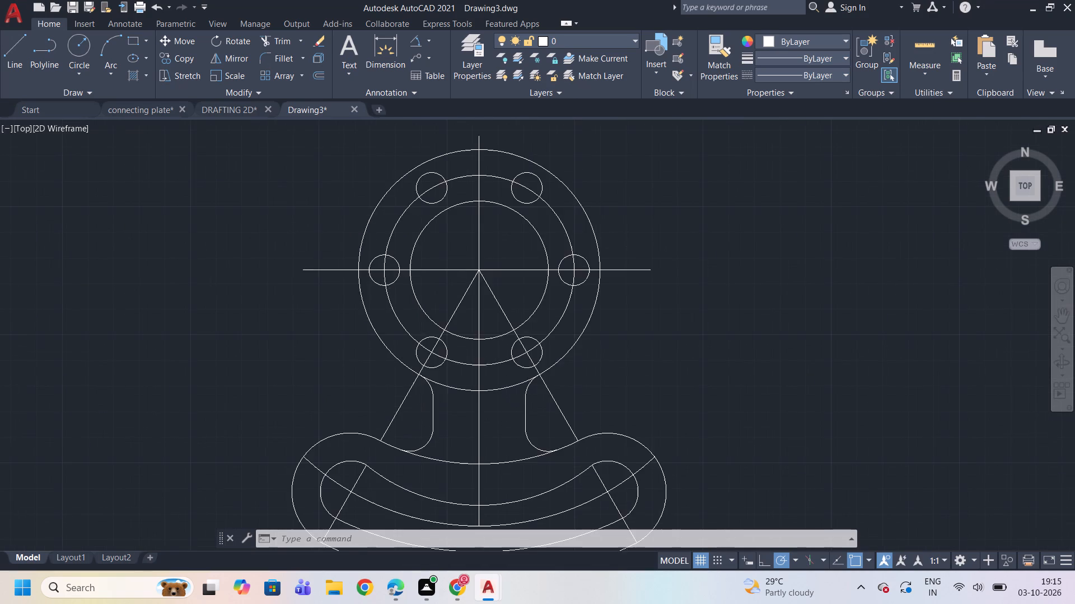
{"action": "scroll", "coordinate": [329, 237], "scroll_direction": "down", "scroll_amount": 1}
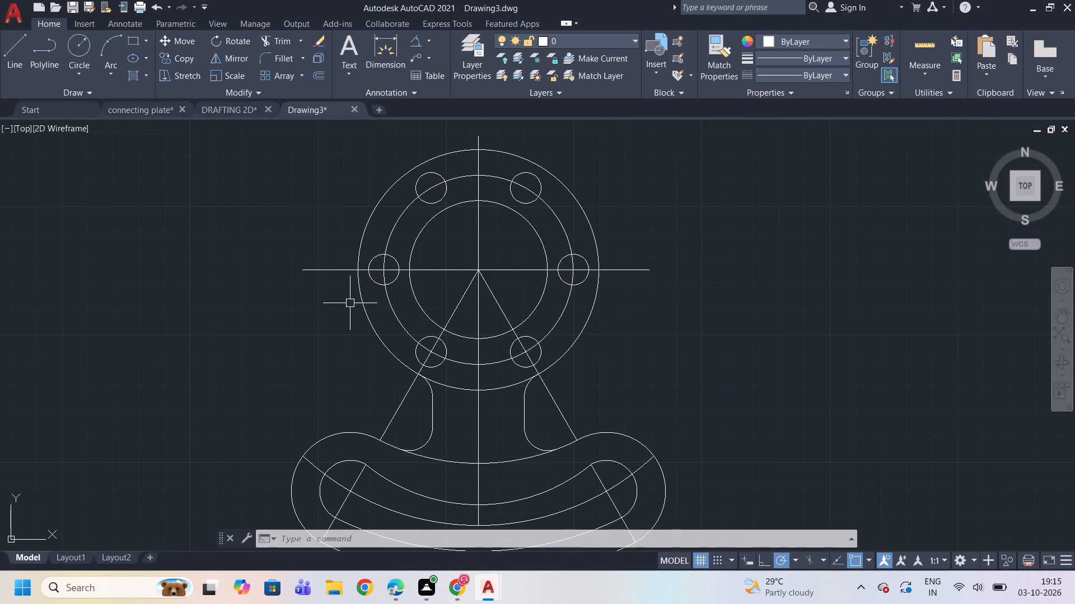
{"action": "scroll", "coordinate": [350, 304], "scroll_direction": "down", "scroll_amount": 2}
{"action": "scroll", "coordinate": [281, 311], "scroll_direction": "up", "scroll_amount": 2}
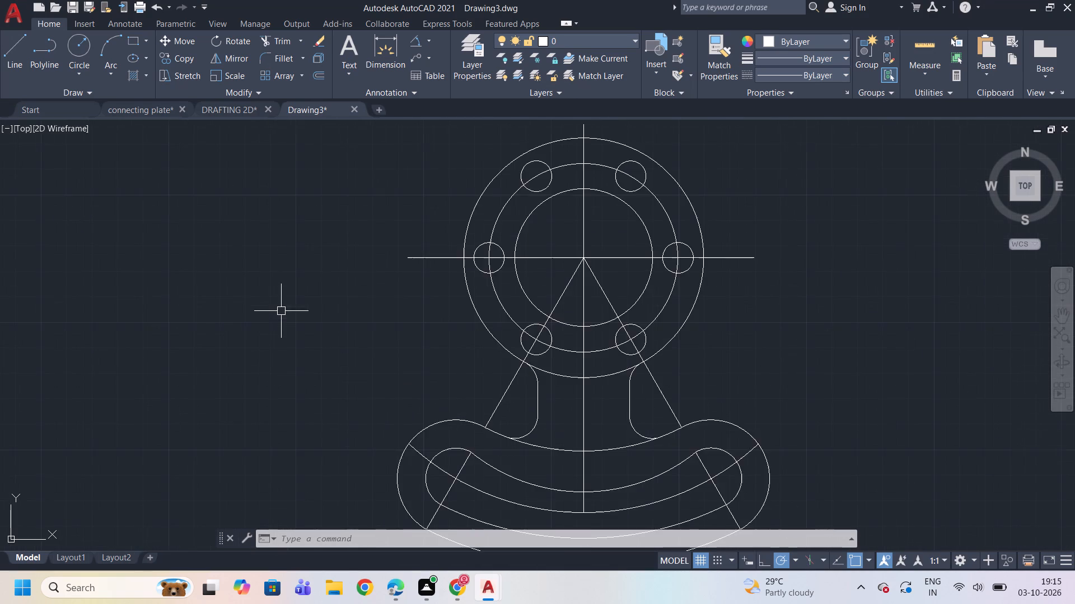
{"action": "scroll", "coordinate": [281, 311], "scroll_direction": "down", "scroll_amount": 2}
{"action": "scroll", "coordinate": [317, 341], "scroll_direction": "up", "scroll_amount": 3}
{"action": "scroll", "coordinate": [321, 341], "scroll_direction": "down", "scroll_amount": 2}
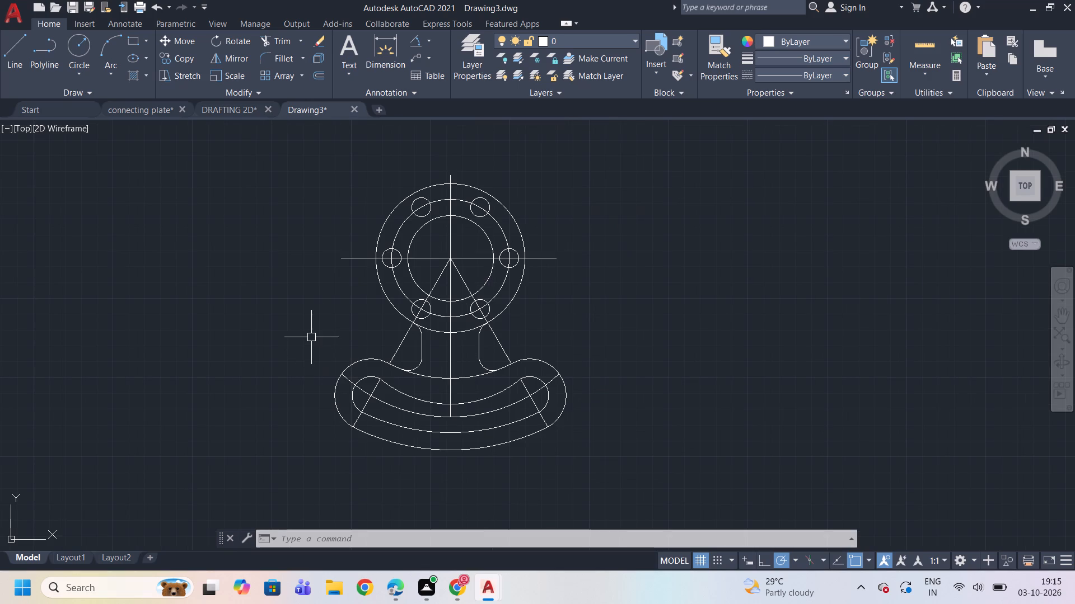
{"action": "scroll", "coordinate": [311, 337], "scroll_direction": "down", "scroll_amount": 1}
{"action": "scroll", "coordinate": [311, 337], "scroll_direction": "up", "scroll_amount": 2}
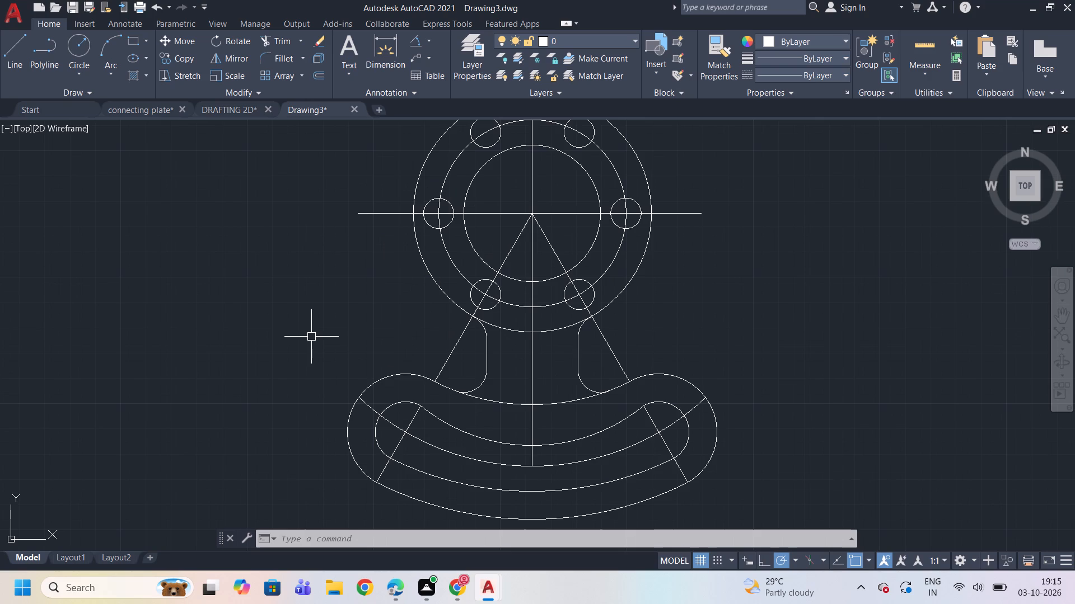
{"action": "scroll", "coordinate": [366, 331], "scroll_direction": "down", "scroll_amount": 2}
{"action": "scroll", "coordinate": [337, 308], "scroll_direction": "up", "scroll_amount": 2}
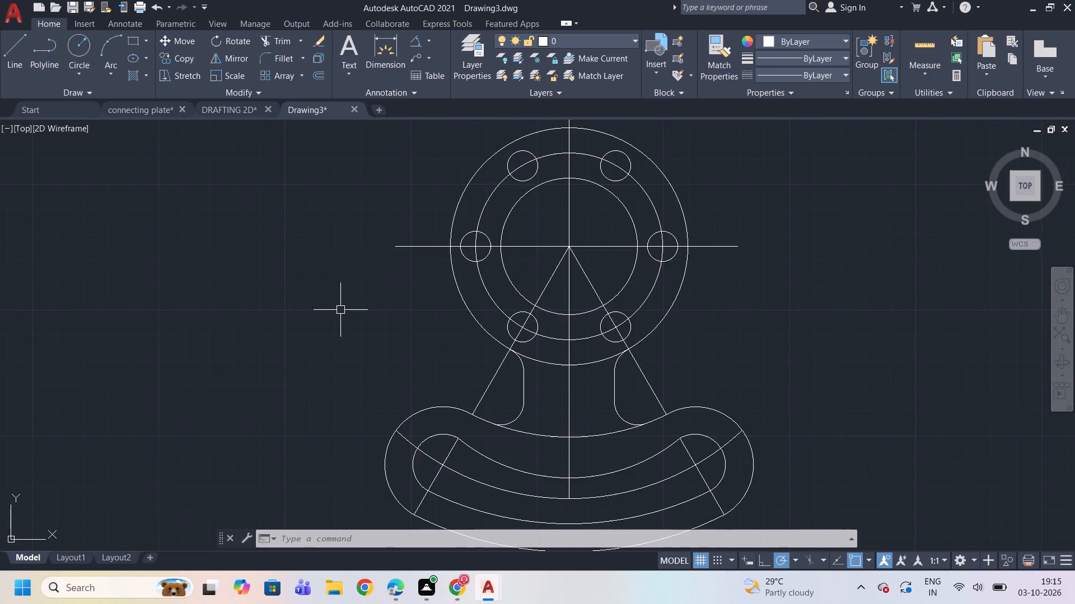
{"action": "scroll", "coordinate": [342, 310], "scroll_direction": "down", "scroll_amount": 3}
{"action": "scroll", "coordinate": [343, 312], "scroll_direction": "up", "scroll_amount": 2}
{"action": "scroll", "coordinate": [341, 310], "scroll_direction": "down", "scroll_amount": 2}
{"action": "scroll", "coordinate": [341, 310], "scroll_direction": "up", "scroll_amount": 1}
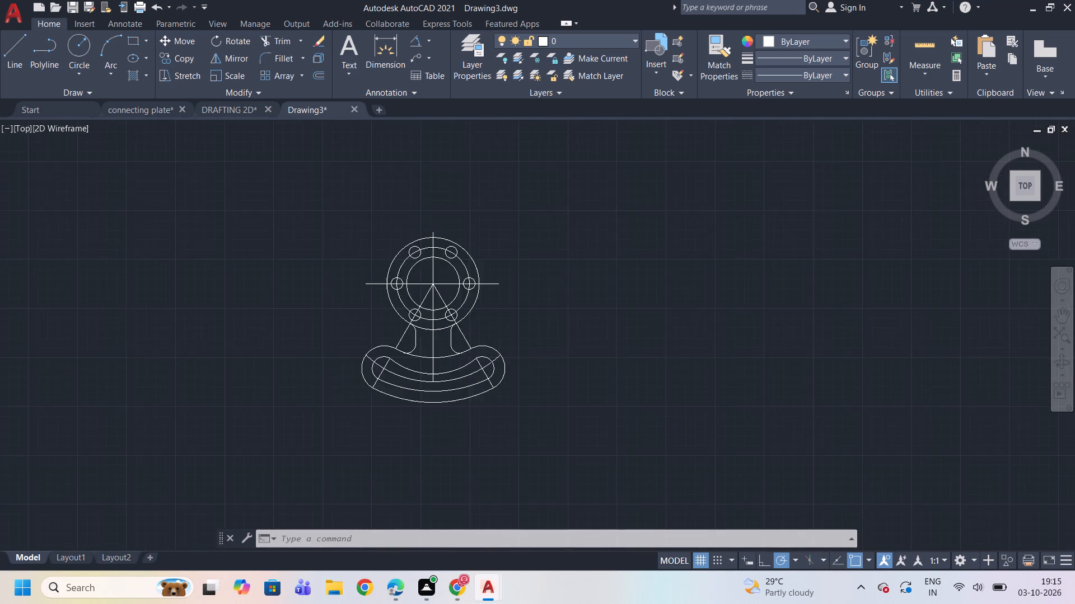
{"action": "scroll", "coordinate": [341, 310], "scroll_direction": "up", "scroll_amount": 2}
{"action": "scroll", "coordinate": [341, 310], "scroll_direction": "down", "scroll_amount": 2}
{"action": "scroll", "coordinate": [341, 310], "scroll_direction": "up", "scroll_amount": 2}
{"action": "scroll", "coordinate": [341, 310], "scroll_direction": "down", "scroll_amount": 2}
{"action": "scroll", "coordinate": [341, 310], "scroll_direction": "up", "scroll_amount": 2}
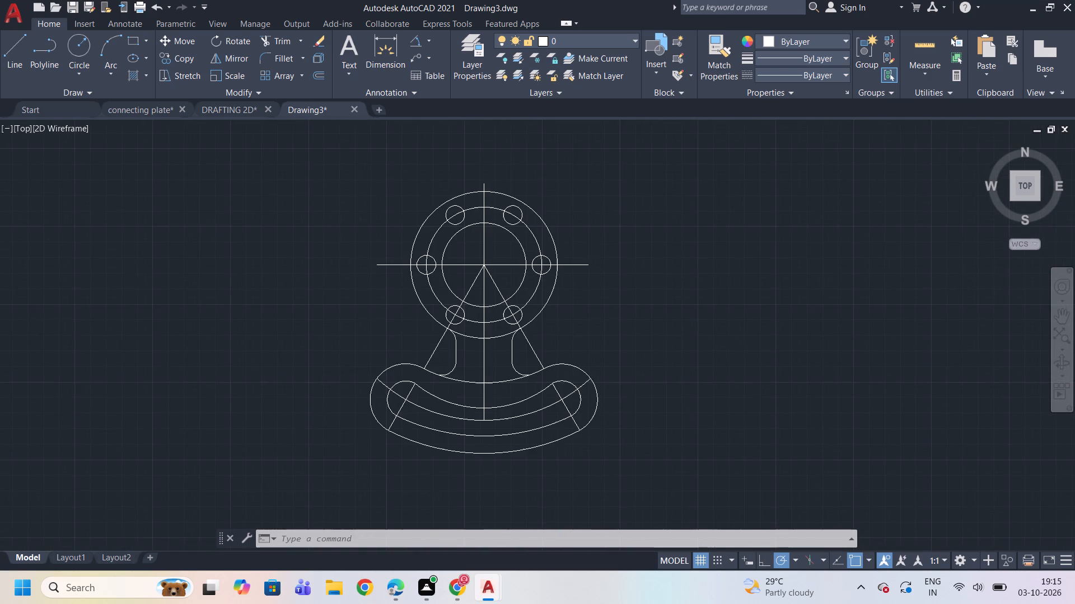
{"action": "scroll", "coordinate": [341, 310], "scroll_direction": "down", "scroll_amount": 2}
Examine the flange's concentric circles, lower bolt holes and angled construction lines up close.
{"action": "scroll", "coordinate": [342, 309], "scroll_direction": "up", "scroll_amount": 3}
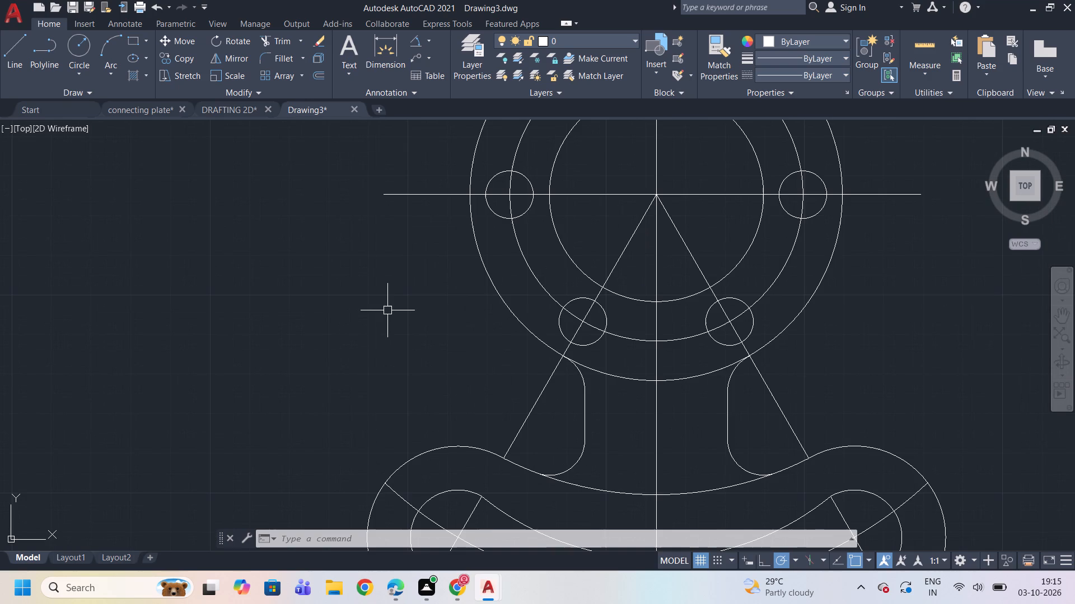
{"action": "scroll", "coordinate": [387, 310], "scroll_direction": "down", "scroll_amount": 1}
{"action": "scroll", "coordinate": [507, 273], "scroll_direction": "up", "scroll_amount": 4}
{"action": "scroll", "coordinate": [448, 280], "scroll_direction": "up", "scroll_amount": 2}
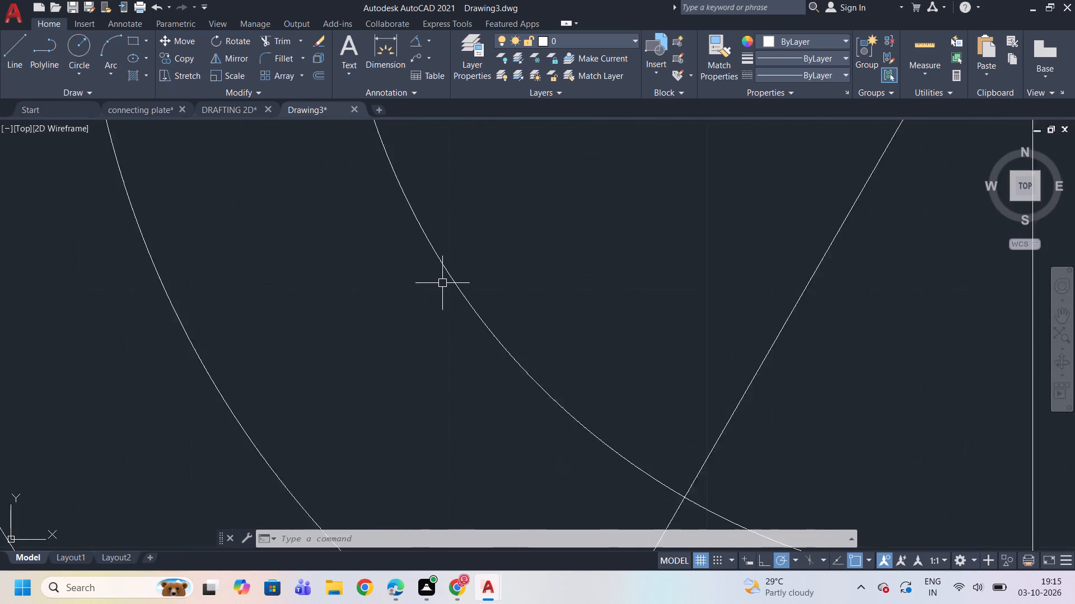
{"action": "scroll", "coordinate": [442, 283], "scroll_direction": "up", "scroll_amount": 2}
{"action": "scroll", "coordinate": [441, 283], "scroll_direction": "down", "scroll_amount": 4}
{"action": "scroll", "coordinate": [372, 328], "scroll_direction": "up", "scroll_amount": 3}
{"action": "scroll", "coordinate": [372, 328], "scroll_direction": "down", "scroll_amount": 4}
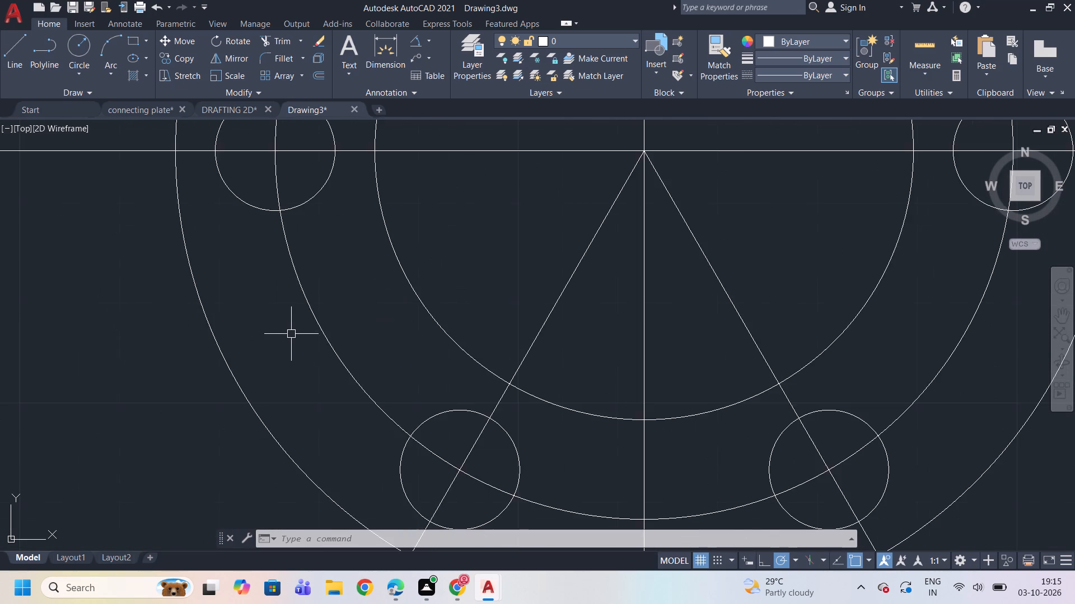
{"action": "scroll", "coordinate": [291, 335], "scroll_direction": "up", "scroll_amount": 4}
{"action": "scroll", "coordinate": [292, 335], "scroll_direction": "down", "scroll_amount": 4}
{"action": "scroll", "coordinate": [441, 317], "scroll_direction": "down", "scroll_amount": 2}
{"action": "scroll", "coordinate": [516, 323], "scroll_direction": "down", "scroll_amount": 3}
{"action": "scroll", "coordinate": [511, 323], "scroll_direction": "up", "scroll_amount": 2}
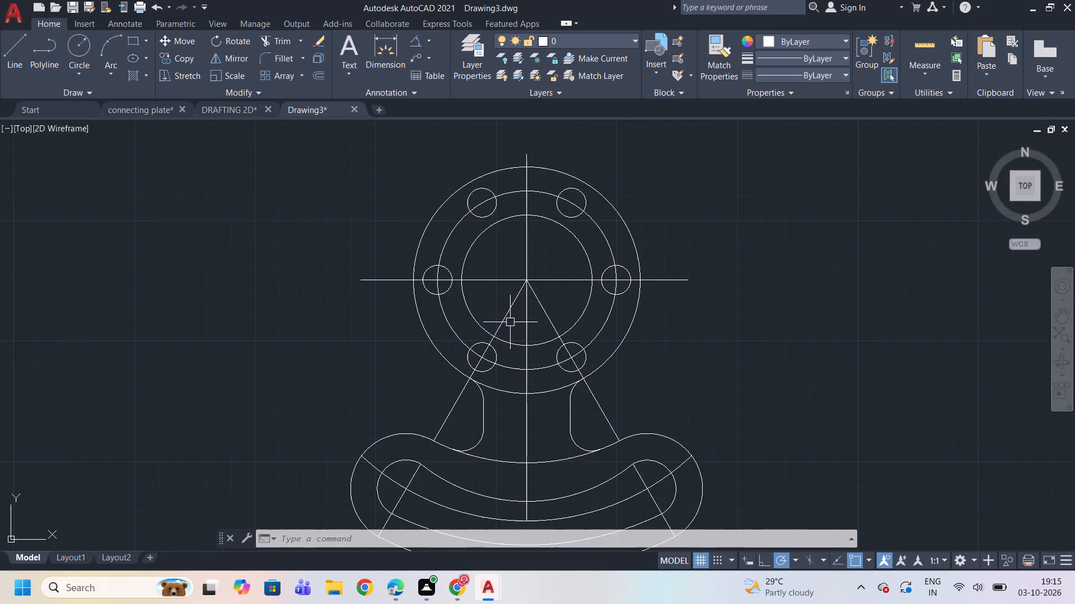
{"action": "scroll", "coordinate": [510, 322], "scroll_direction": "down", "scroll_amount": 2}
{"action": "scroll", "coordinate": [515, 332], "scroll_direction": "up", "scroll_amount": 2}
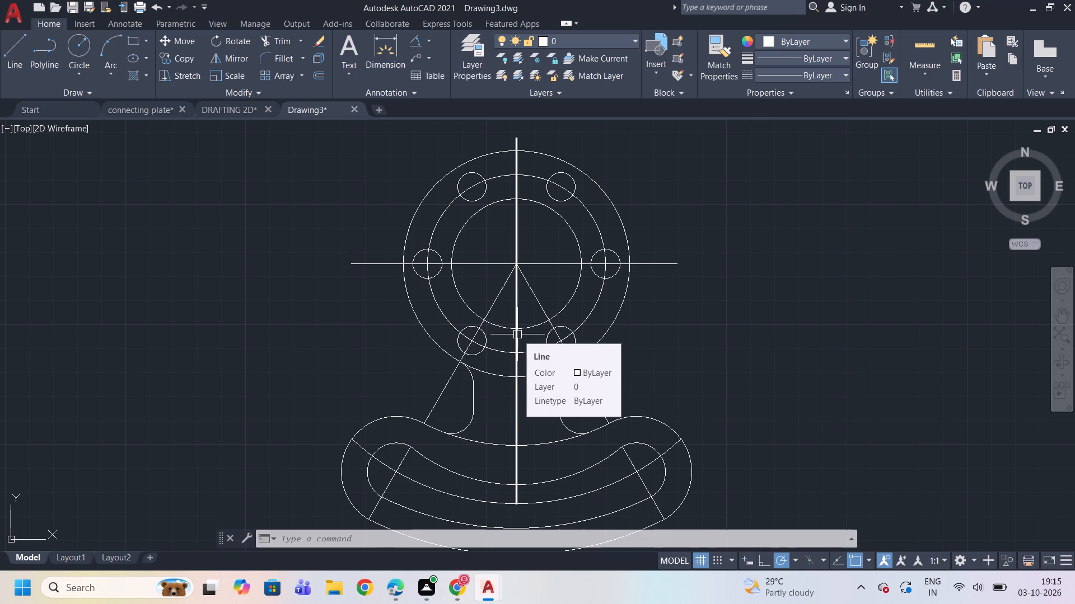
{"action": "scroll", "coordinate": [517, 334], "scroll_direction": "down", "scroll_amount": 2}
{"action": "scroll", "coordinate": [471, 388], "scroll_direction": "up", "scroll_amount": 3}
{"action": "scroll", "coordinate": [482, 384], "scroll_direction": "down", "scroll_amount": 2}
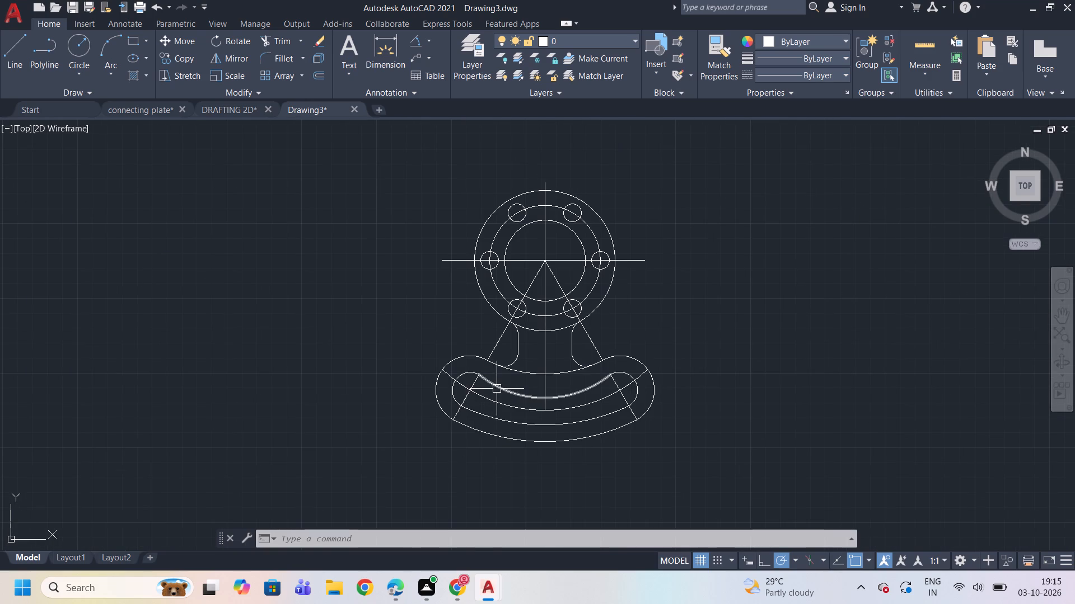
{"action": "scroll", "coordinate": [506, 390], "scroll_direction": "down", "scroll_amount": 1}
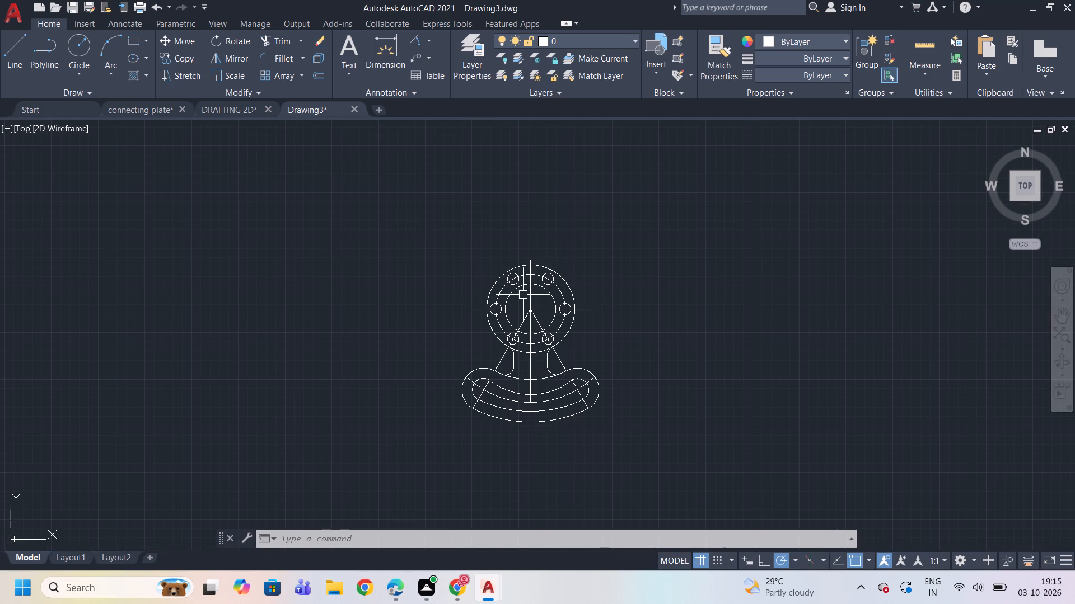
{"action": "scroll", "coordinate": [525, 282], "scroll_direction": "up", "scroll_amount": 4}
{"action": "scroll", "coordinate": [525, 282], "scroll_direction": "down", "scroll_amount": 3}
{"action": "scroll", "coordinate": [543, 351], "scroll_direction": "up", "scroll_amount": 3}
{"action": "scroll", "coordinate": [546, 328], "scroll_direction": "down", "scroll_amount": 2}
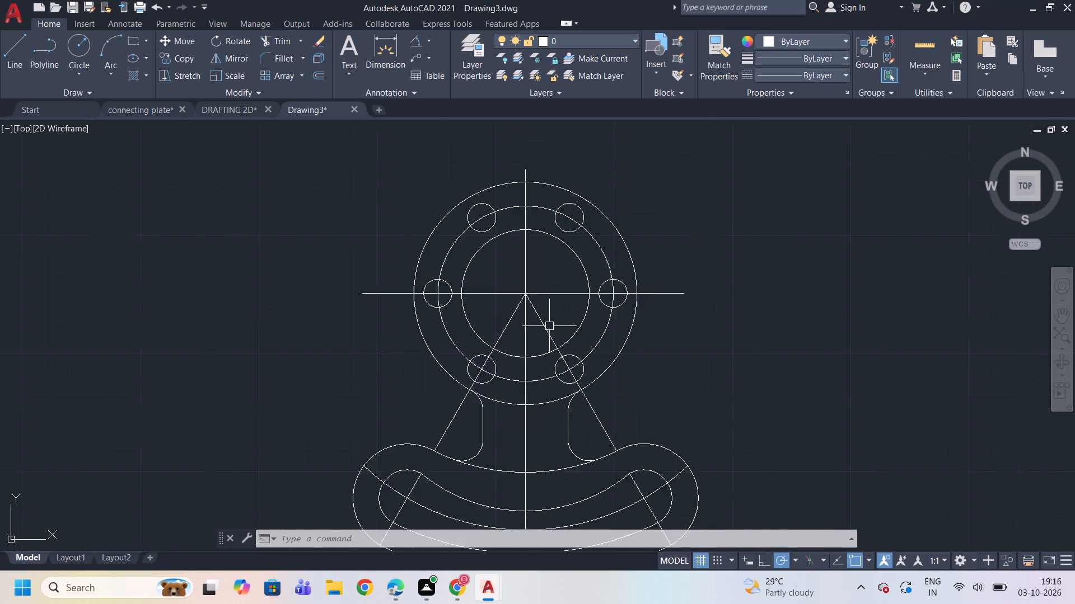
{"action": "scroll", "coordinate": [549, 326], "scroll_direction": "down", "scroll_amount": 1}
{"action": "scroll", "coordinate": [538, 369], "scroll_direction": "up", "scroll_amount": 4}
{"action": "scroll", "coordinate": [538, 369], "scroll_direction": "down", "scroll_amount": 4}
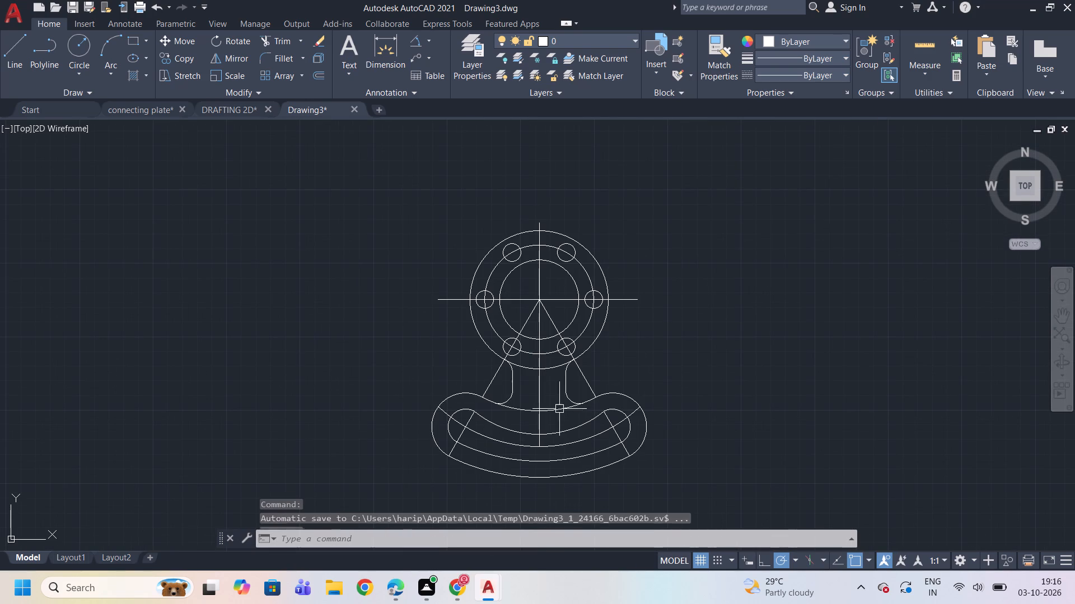
Examine the neck's vertical sides and its transition arcs into the flange and the curved arm up close.
{"action": "scroll", "coordinate": [527, 386], "scroll_direction": "up", "scroll_amount": 8}
{"action": "scroll", "coordinate": [531, 378], "scroll_direction": "down", "scroll_amount": 4}
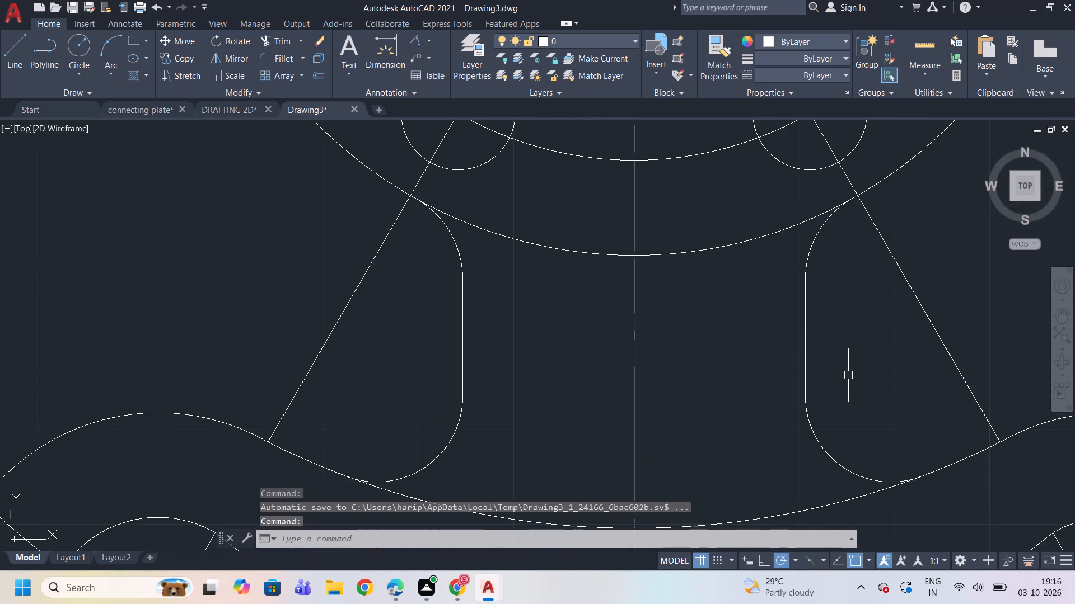
{"action": "scroll", "coordinate": [869, 375], "scroll_direction": "up", "scroll_amount": 4}
{"action": "scroll", "coordinate": [867, 375], "scroll_direction": "down", "scroll_amount": 4}
{"action": "scroll", "coordinate": [779, 384], "scroll_direction": "up", "scroll_amount": 4}
{"action": "scroll", "coordinate": [779, 385], "scroll_direction": "down", "scroll_amount": 3}
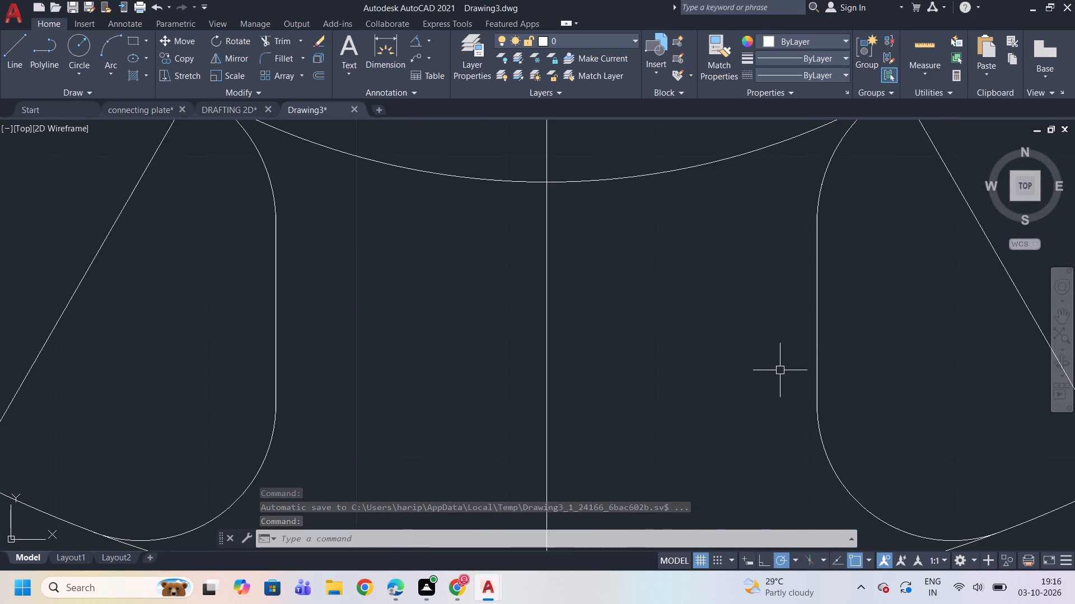
{"action": "scroll", "coordinate": [780, 370], "scroll_direction": "down", "scroll_amount": 7}
{"action": "scroll", "coordinate": [780, 406], "scroll_direction": "up", "scroll_amount": 8}
{"action": "scroll", "coordinate": [780, 377], "scroll_direction": "down", "scroll_amount": 3}
{"action": "scroll", "coordinate": [844, 286], "scroll_direction": "up", "scroll_amount": 4}
{"action": "scroll", "coordinate": [844, 285], "scroll_direction": "down", "scroll_amount": 6}
Examine the curved slotted arm's arcs and the rounded ends of its slot and outer outline up close.
{"action": "scroll", "coordinate": [909, 227], "scroll_direction": "up", "scroll_amount": 2}
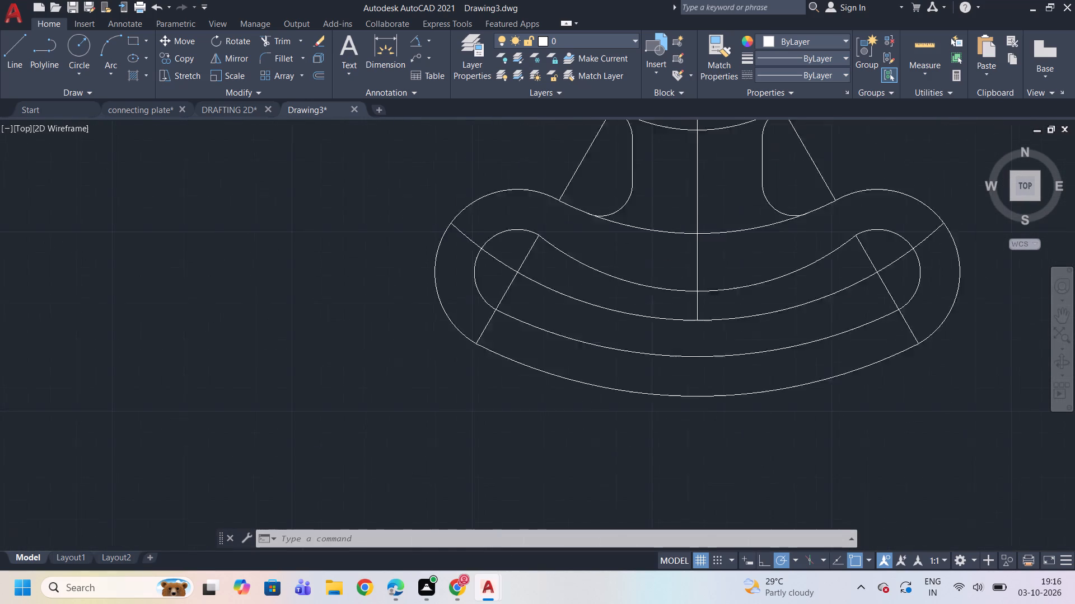
{"action": "scroll", "coordinate": [911, 228], "scroll_direction": "up", "scroll_amount": 6}
{"action": "scroll", "coordinate": [911, 228], "scroll_direction": "down", "scroll_amount": 5}
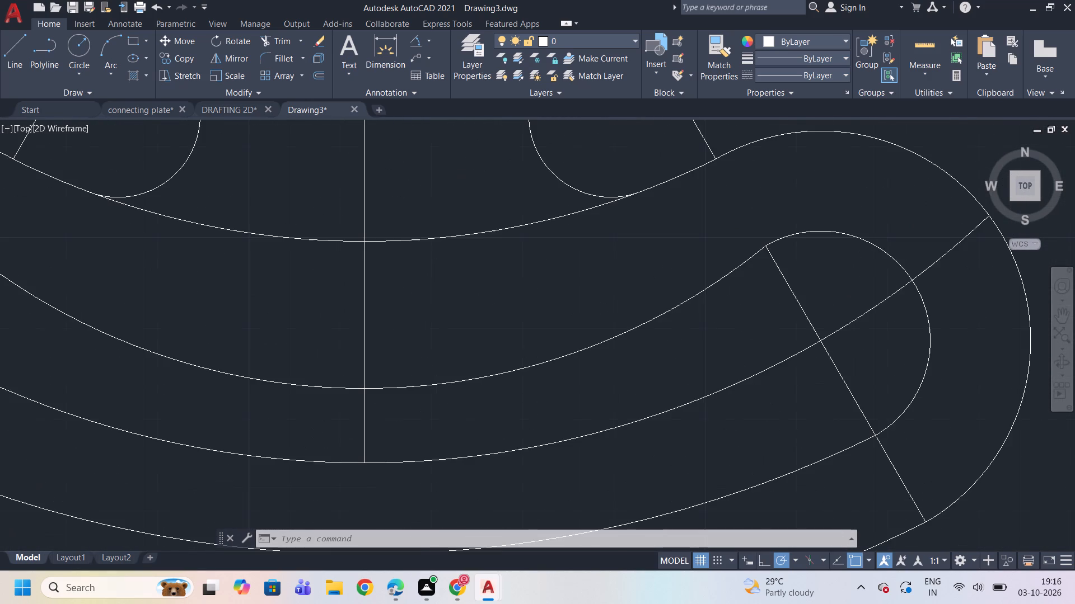
{"action": "scroll", "coordinate": [911, 228], "scroll_direction": "down", "scroll_amount": 4}
{"action": "scroll", "coordinate": [898, 174], "scroll_direction": "up", "scroll_amount": 3}
{"action": "scroll", "coordinate": [898, 174], "scroll_direction": "down", "scroll_amount": 3}
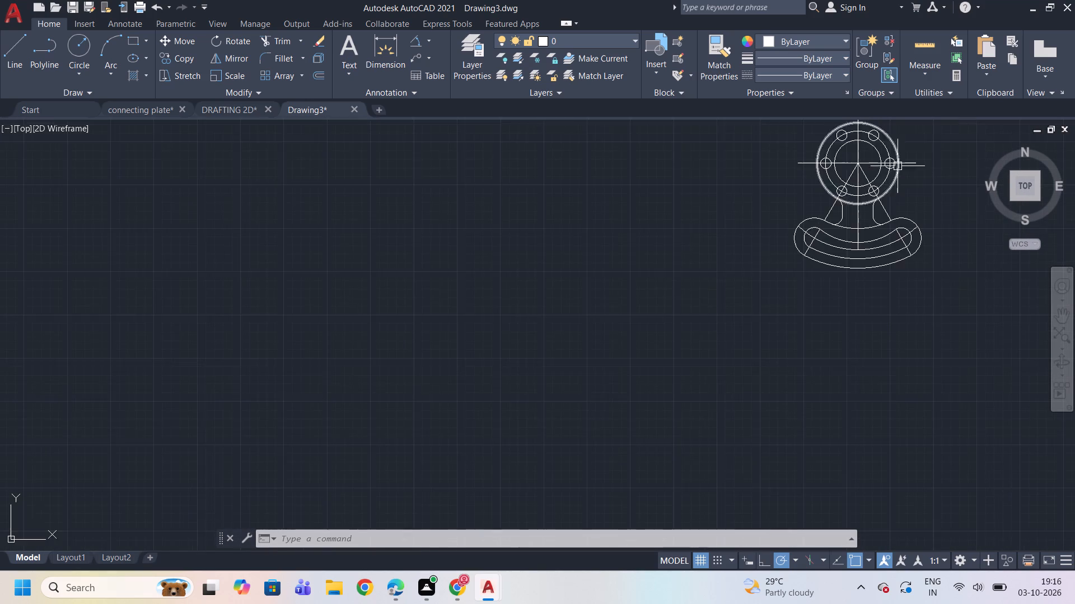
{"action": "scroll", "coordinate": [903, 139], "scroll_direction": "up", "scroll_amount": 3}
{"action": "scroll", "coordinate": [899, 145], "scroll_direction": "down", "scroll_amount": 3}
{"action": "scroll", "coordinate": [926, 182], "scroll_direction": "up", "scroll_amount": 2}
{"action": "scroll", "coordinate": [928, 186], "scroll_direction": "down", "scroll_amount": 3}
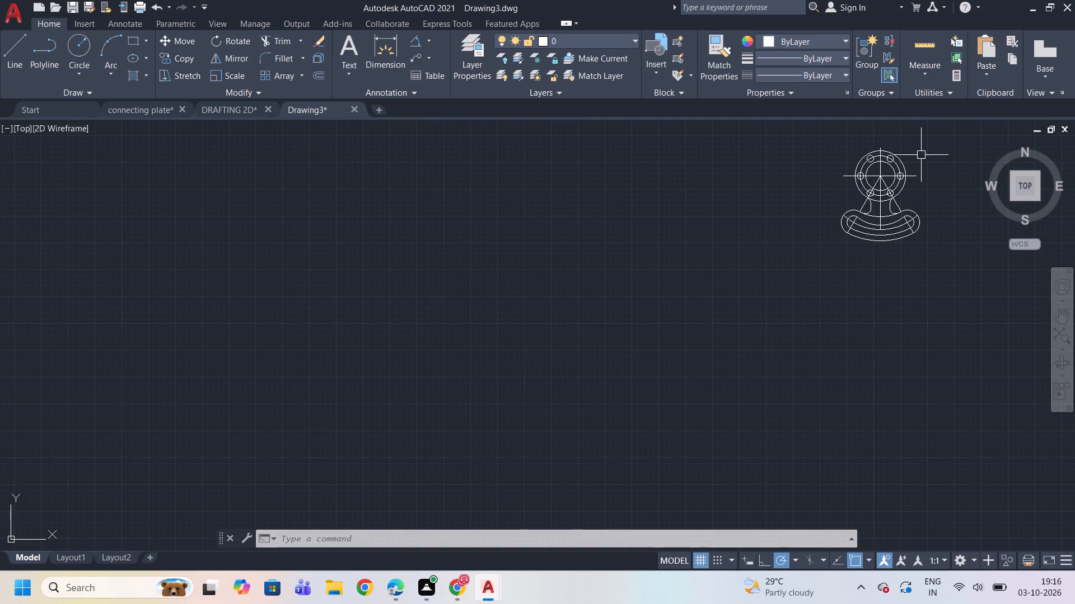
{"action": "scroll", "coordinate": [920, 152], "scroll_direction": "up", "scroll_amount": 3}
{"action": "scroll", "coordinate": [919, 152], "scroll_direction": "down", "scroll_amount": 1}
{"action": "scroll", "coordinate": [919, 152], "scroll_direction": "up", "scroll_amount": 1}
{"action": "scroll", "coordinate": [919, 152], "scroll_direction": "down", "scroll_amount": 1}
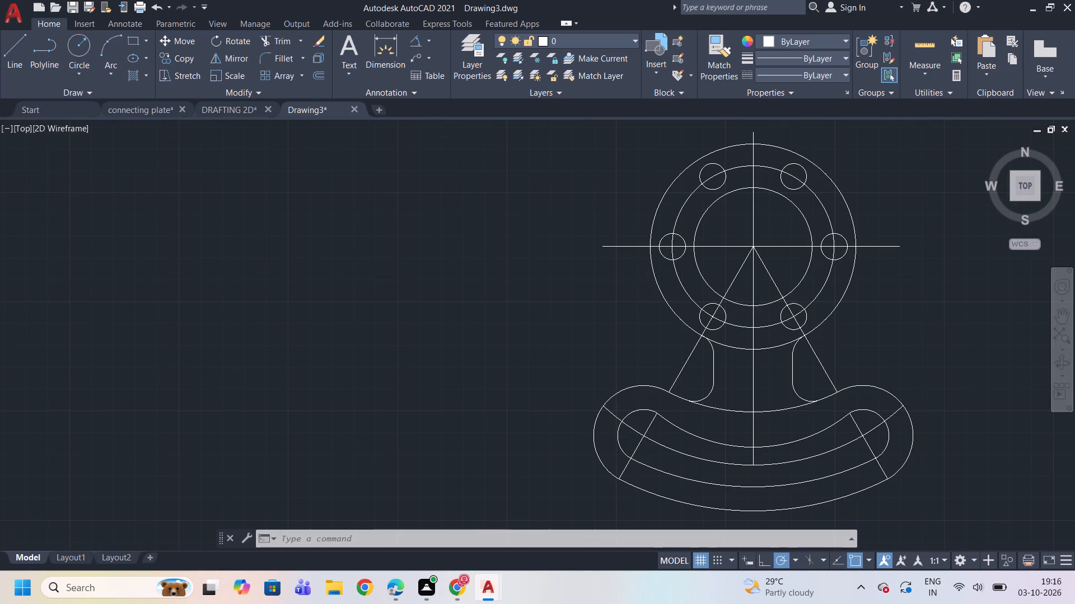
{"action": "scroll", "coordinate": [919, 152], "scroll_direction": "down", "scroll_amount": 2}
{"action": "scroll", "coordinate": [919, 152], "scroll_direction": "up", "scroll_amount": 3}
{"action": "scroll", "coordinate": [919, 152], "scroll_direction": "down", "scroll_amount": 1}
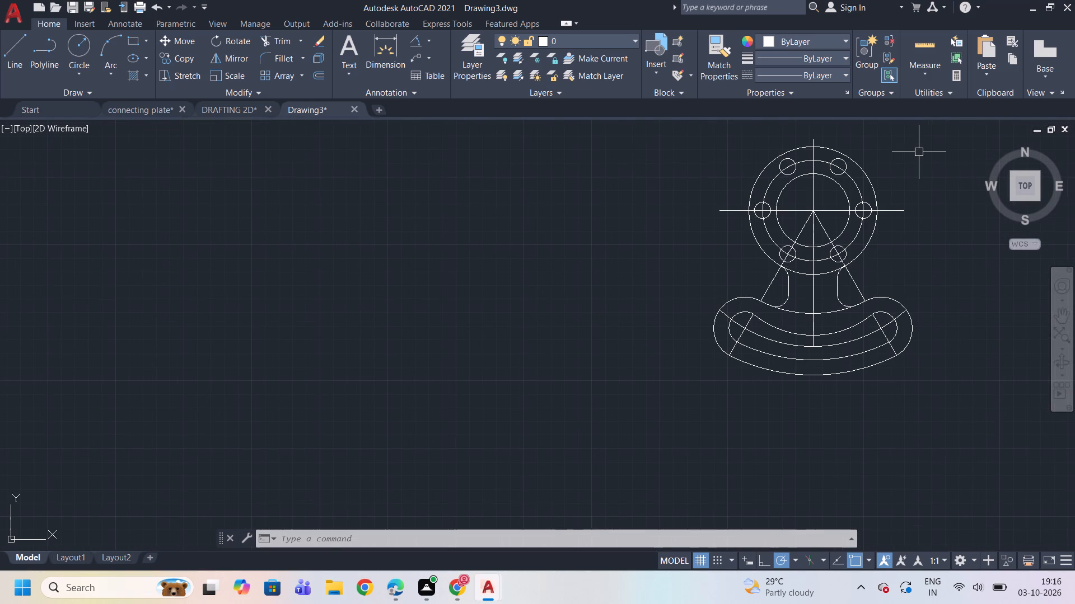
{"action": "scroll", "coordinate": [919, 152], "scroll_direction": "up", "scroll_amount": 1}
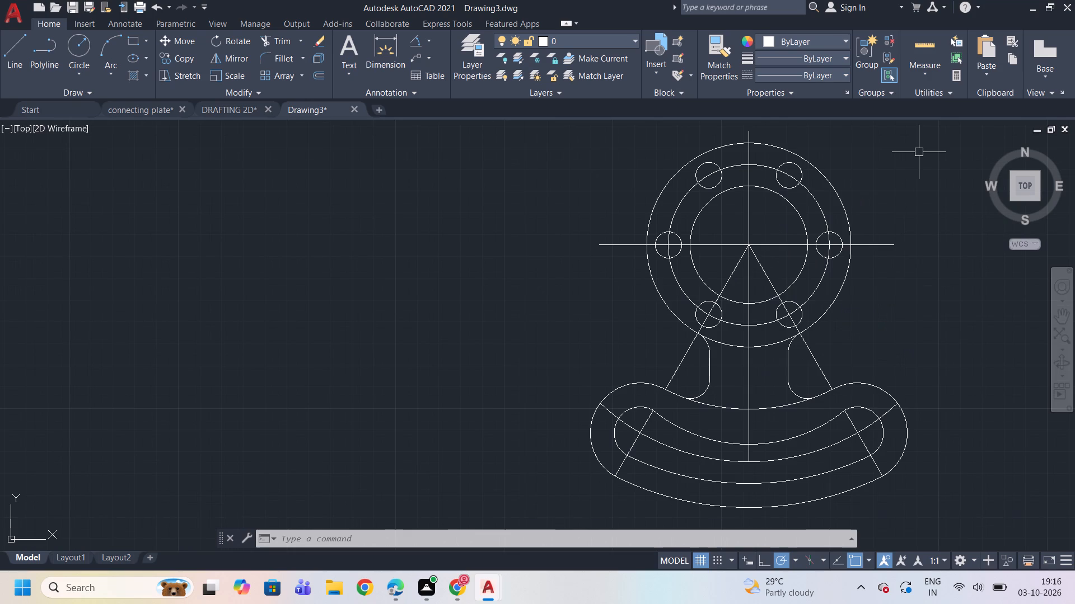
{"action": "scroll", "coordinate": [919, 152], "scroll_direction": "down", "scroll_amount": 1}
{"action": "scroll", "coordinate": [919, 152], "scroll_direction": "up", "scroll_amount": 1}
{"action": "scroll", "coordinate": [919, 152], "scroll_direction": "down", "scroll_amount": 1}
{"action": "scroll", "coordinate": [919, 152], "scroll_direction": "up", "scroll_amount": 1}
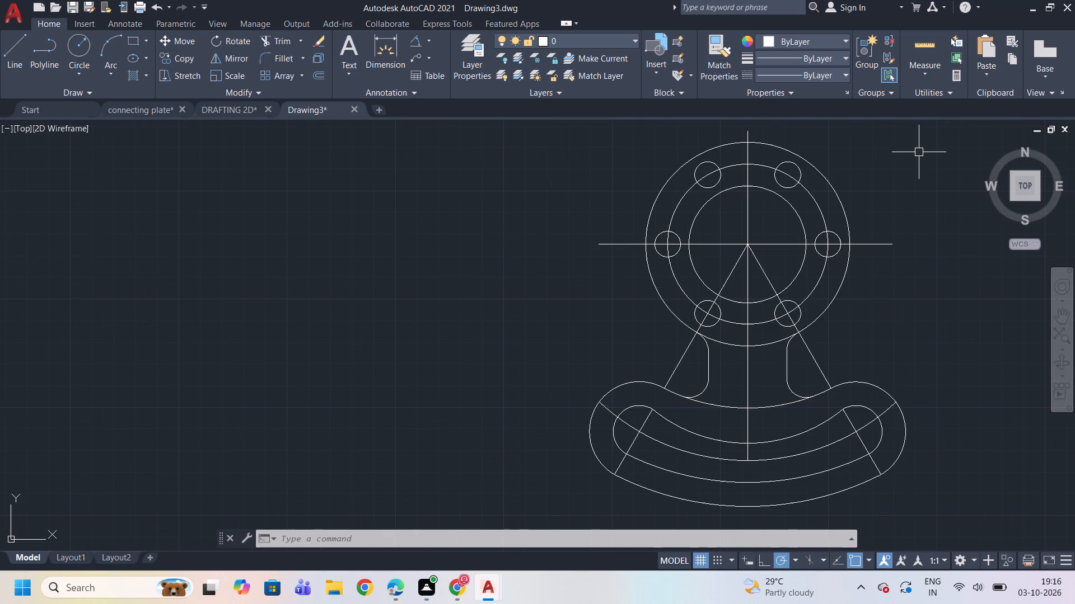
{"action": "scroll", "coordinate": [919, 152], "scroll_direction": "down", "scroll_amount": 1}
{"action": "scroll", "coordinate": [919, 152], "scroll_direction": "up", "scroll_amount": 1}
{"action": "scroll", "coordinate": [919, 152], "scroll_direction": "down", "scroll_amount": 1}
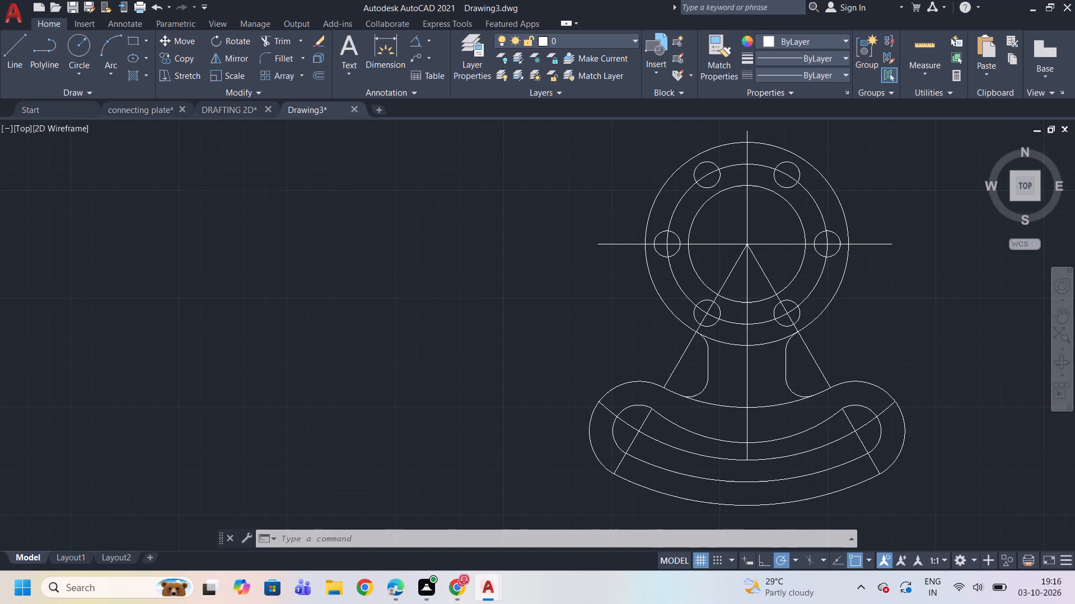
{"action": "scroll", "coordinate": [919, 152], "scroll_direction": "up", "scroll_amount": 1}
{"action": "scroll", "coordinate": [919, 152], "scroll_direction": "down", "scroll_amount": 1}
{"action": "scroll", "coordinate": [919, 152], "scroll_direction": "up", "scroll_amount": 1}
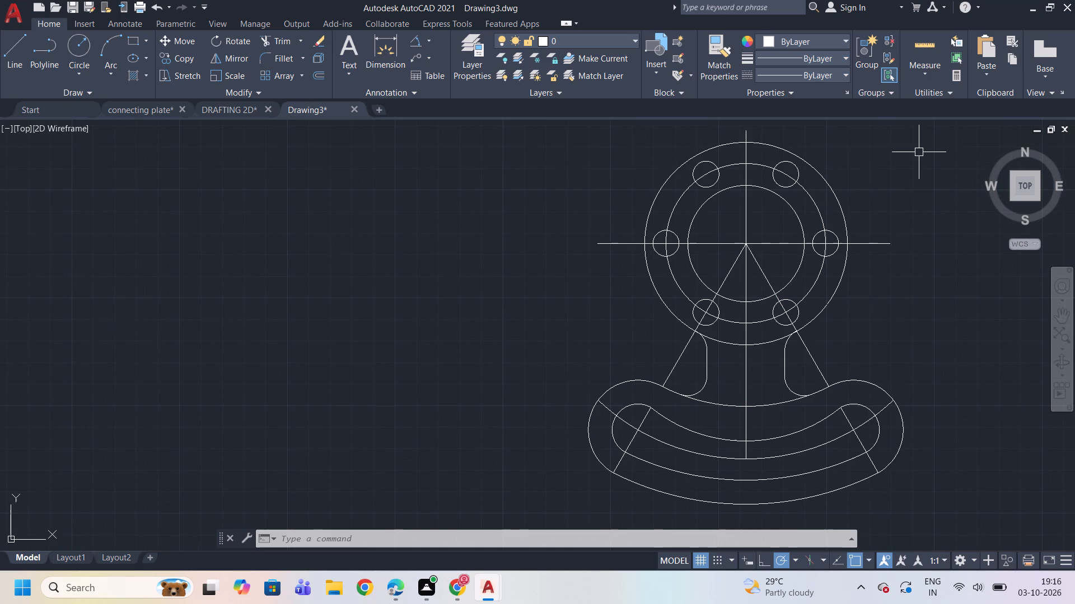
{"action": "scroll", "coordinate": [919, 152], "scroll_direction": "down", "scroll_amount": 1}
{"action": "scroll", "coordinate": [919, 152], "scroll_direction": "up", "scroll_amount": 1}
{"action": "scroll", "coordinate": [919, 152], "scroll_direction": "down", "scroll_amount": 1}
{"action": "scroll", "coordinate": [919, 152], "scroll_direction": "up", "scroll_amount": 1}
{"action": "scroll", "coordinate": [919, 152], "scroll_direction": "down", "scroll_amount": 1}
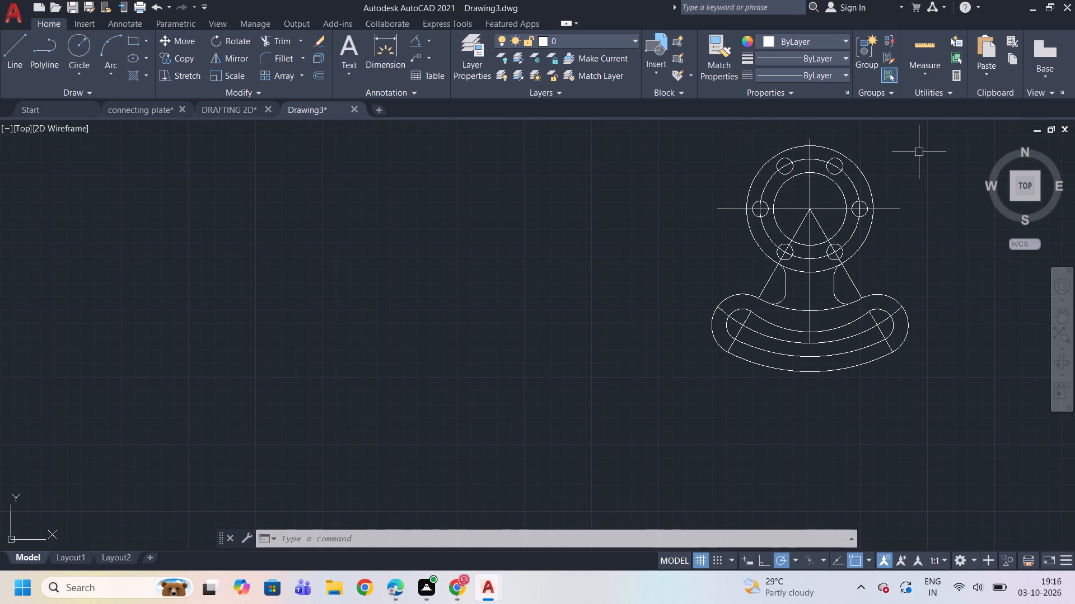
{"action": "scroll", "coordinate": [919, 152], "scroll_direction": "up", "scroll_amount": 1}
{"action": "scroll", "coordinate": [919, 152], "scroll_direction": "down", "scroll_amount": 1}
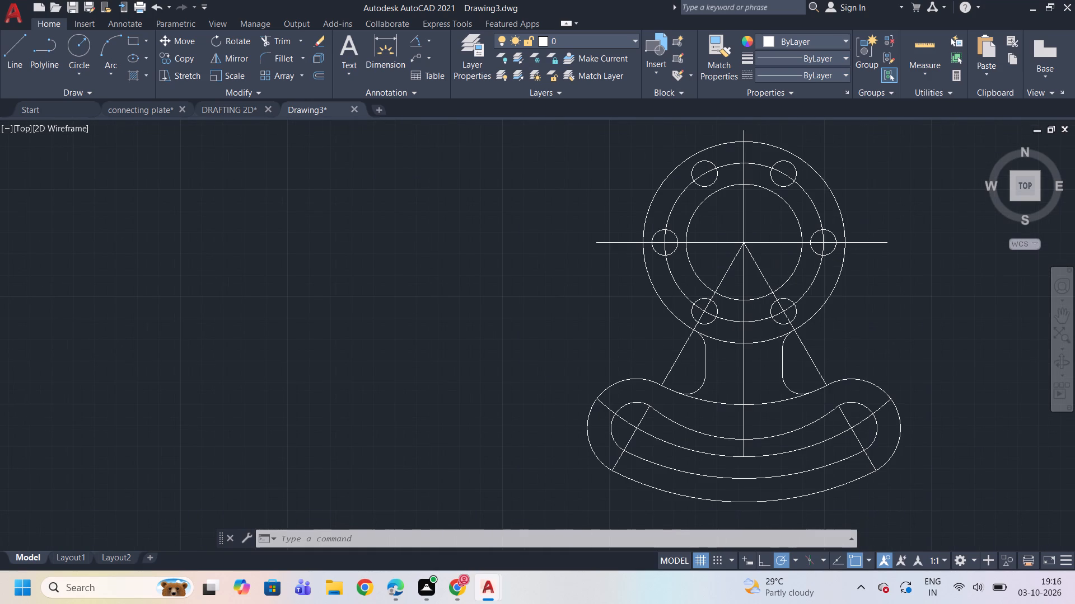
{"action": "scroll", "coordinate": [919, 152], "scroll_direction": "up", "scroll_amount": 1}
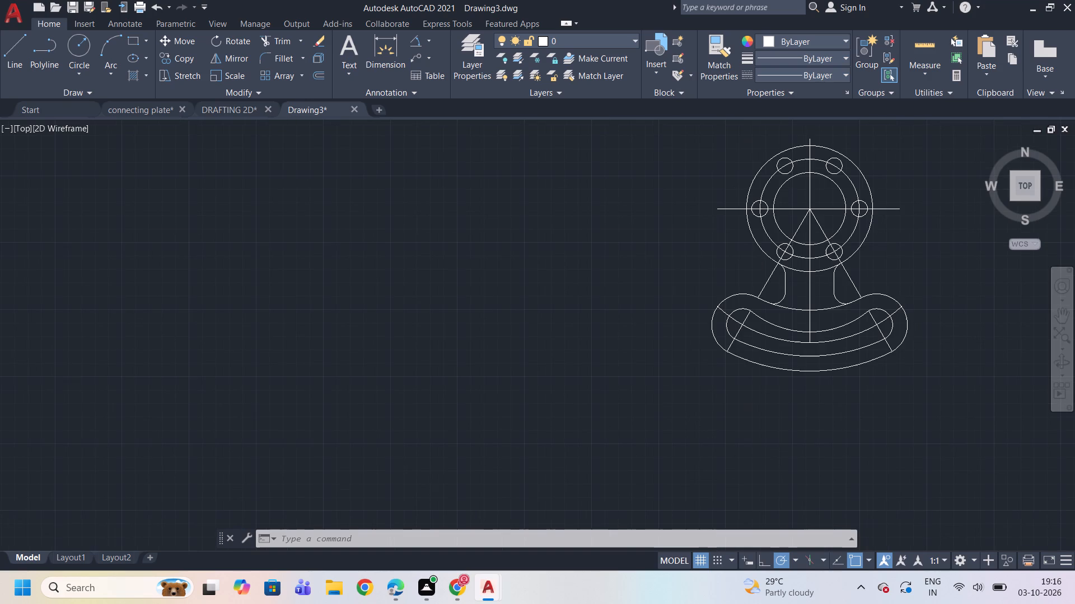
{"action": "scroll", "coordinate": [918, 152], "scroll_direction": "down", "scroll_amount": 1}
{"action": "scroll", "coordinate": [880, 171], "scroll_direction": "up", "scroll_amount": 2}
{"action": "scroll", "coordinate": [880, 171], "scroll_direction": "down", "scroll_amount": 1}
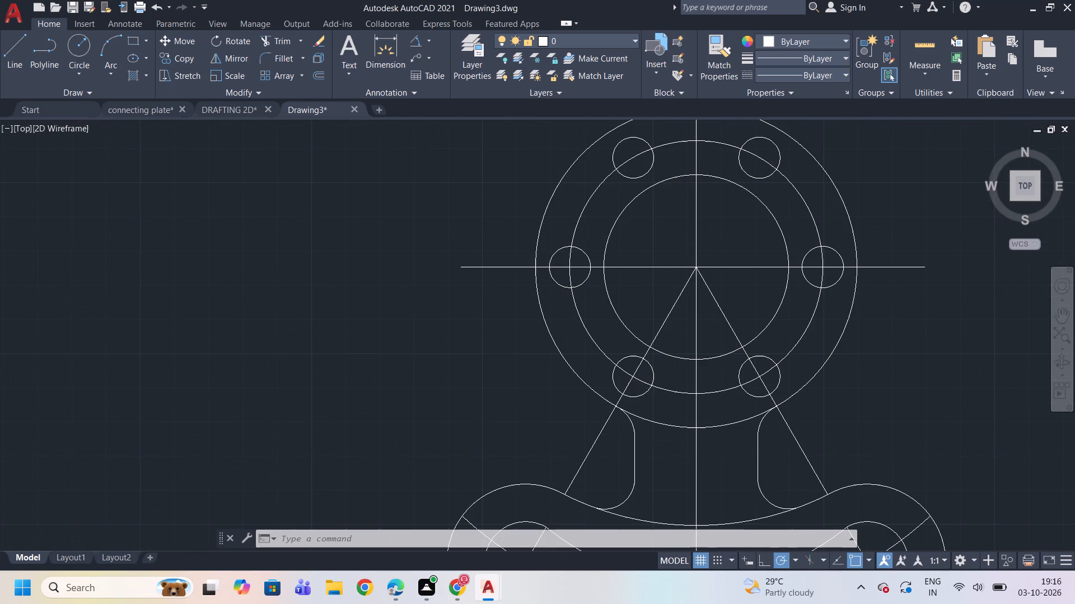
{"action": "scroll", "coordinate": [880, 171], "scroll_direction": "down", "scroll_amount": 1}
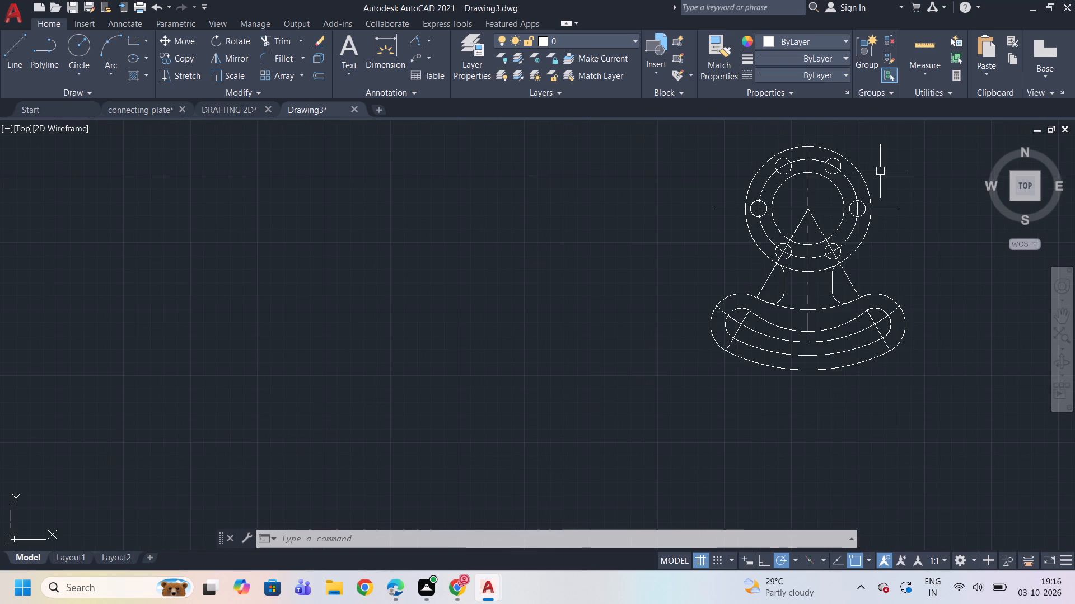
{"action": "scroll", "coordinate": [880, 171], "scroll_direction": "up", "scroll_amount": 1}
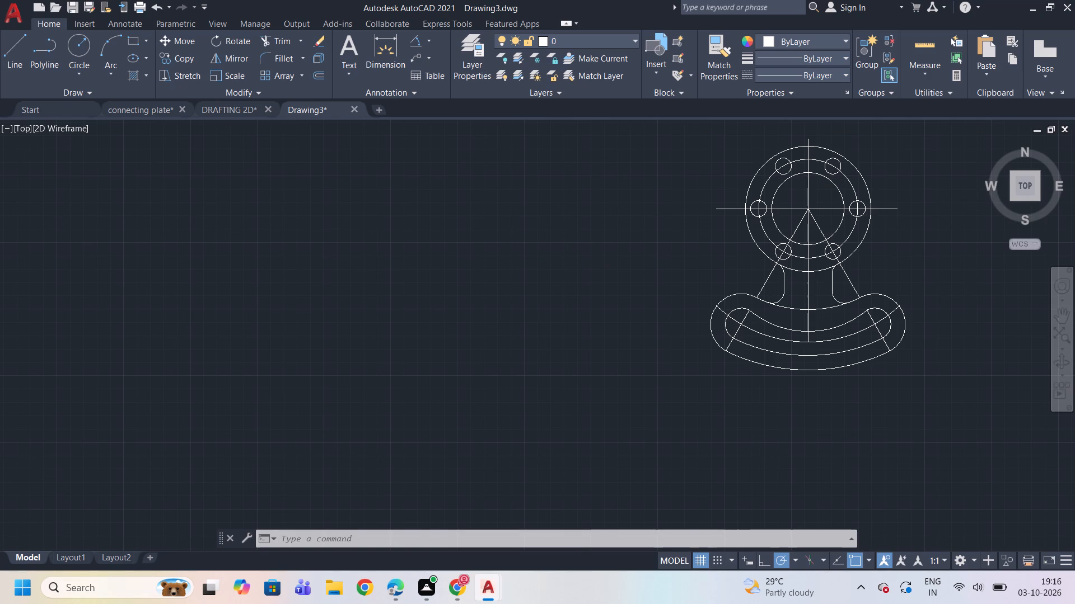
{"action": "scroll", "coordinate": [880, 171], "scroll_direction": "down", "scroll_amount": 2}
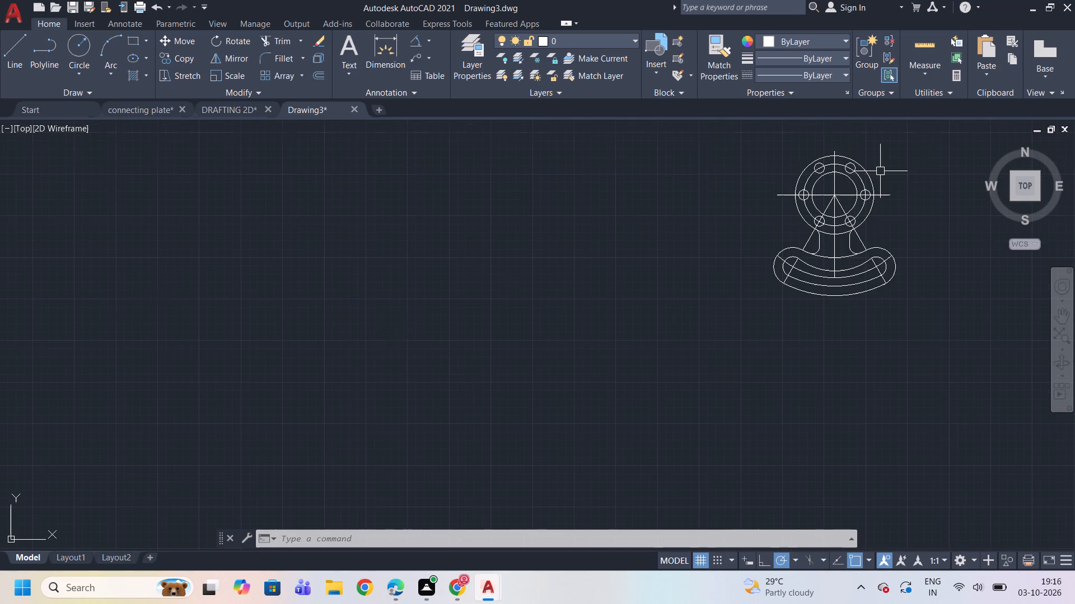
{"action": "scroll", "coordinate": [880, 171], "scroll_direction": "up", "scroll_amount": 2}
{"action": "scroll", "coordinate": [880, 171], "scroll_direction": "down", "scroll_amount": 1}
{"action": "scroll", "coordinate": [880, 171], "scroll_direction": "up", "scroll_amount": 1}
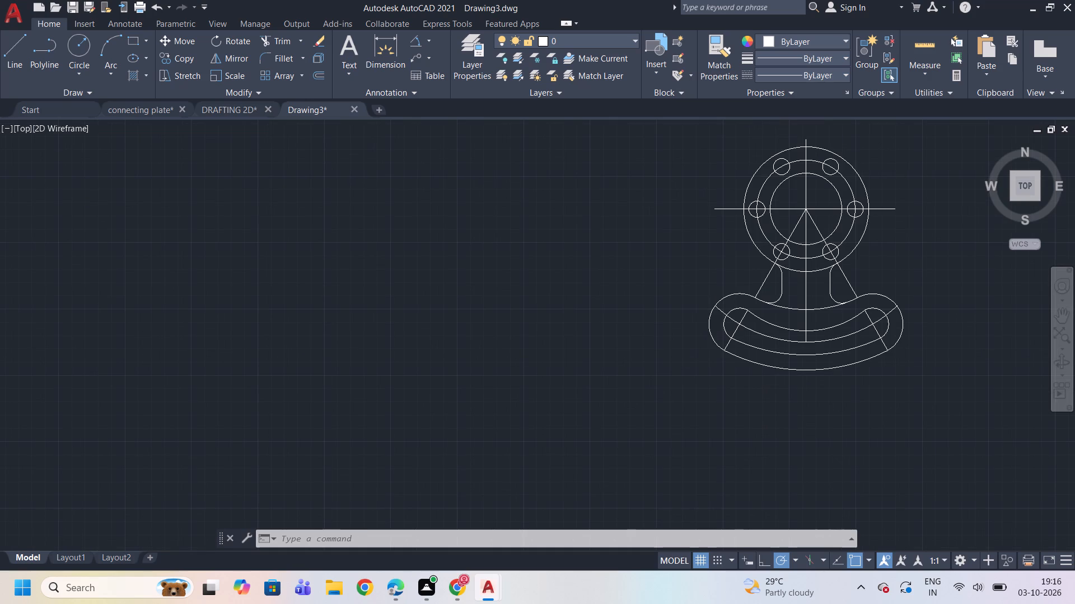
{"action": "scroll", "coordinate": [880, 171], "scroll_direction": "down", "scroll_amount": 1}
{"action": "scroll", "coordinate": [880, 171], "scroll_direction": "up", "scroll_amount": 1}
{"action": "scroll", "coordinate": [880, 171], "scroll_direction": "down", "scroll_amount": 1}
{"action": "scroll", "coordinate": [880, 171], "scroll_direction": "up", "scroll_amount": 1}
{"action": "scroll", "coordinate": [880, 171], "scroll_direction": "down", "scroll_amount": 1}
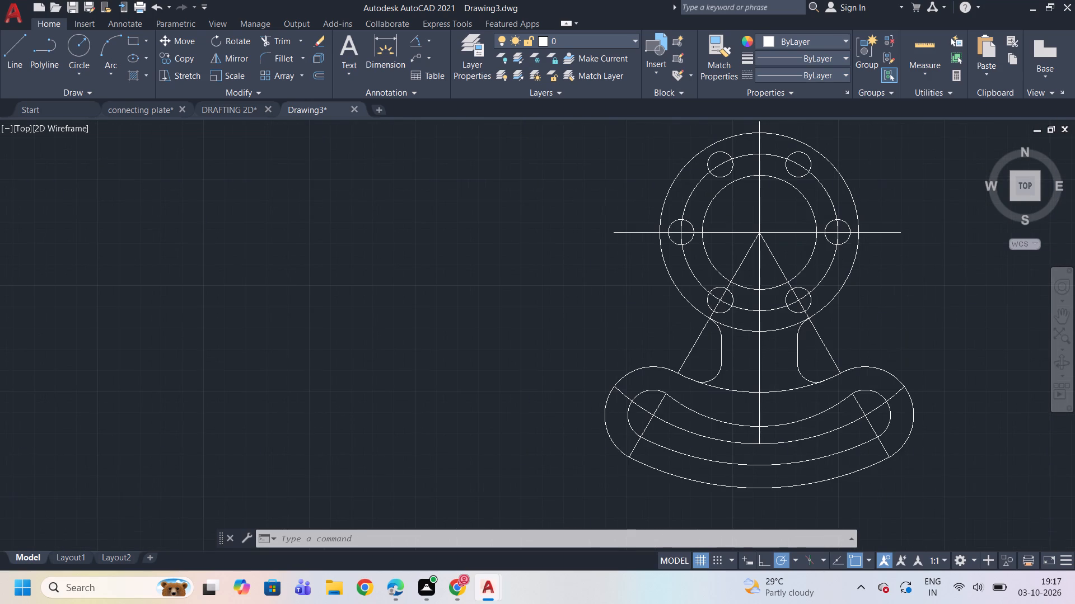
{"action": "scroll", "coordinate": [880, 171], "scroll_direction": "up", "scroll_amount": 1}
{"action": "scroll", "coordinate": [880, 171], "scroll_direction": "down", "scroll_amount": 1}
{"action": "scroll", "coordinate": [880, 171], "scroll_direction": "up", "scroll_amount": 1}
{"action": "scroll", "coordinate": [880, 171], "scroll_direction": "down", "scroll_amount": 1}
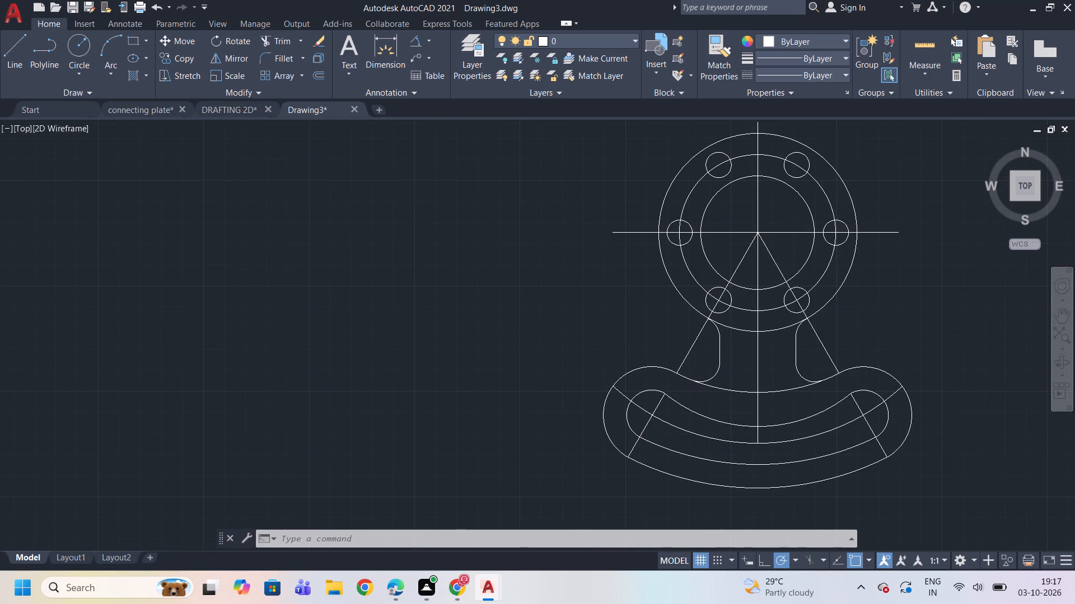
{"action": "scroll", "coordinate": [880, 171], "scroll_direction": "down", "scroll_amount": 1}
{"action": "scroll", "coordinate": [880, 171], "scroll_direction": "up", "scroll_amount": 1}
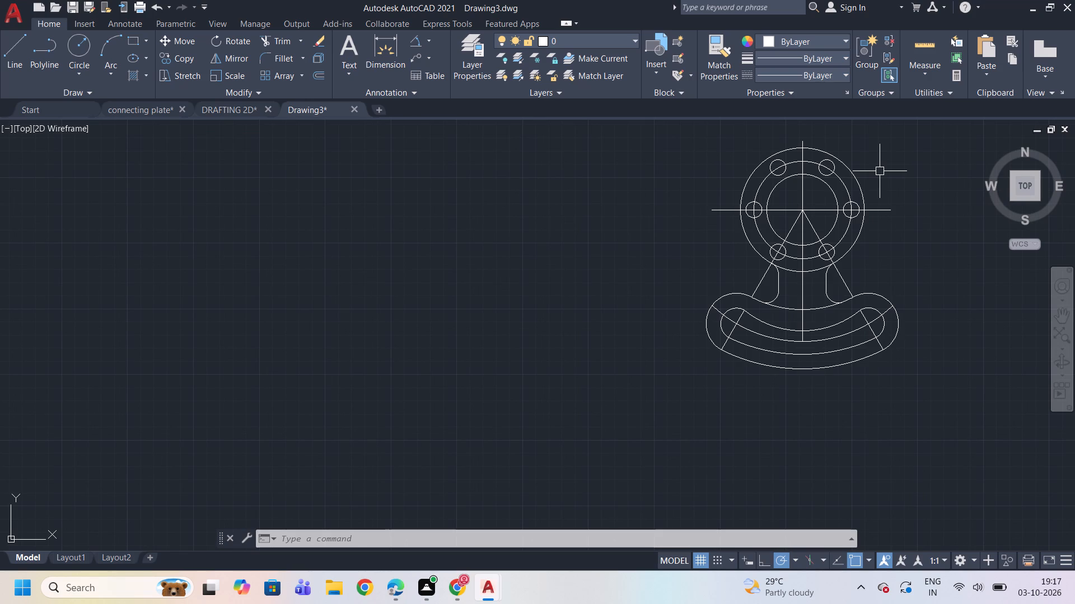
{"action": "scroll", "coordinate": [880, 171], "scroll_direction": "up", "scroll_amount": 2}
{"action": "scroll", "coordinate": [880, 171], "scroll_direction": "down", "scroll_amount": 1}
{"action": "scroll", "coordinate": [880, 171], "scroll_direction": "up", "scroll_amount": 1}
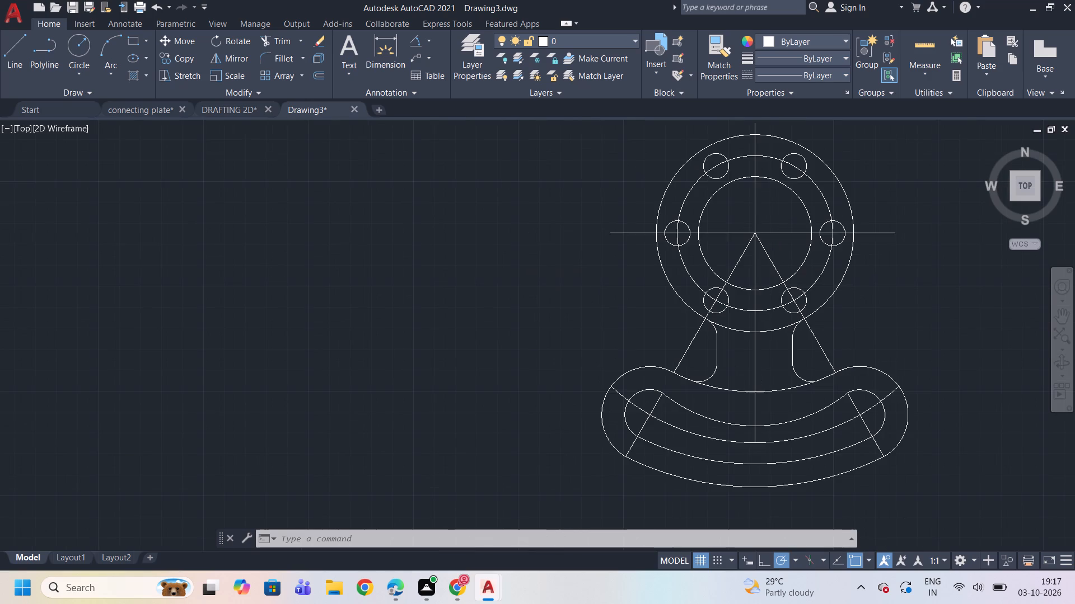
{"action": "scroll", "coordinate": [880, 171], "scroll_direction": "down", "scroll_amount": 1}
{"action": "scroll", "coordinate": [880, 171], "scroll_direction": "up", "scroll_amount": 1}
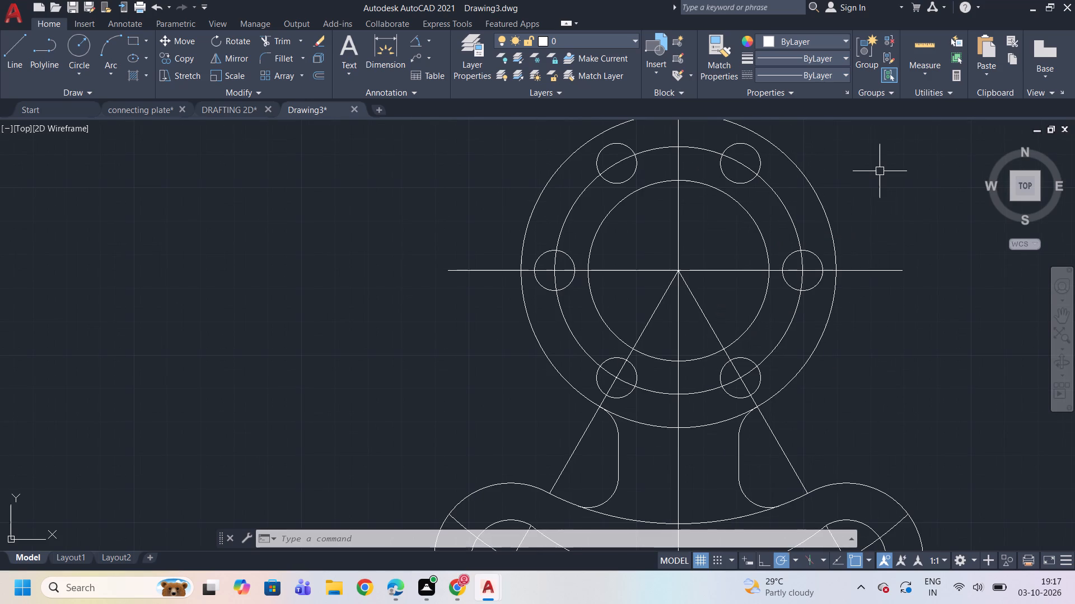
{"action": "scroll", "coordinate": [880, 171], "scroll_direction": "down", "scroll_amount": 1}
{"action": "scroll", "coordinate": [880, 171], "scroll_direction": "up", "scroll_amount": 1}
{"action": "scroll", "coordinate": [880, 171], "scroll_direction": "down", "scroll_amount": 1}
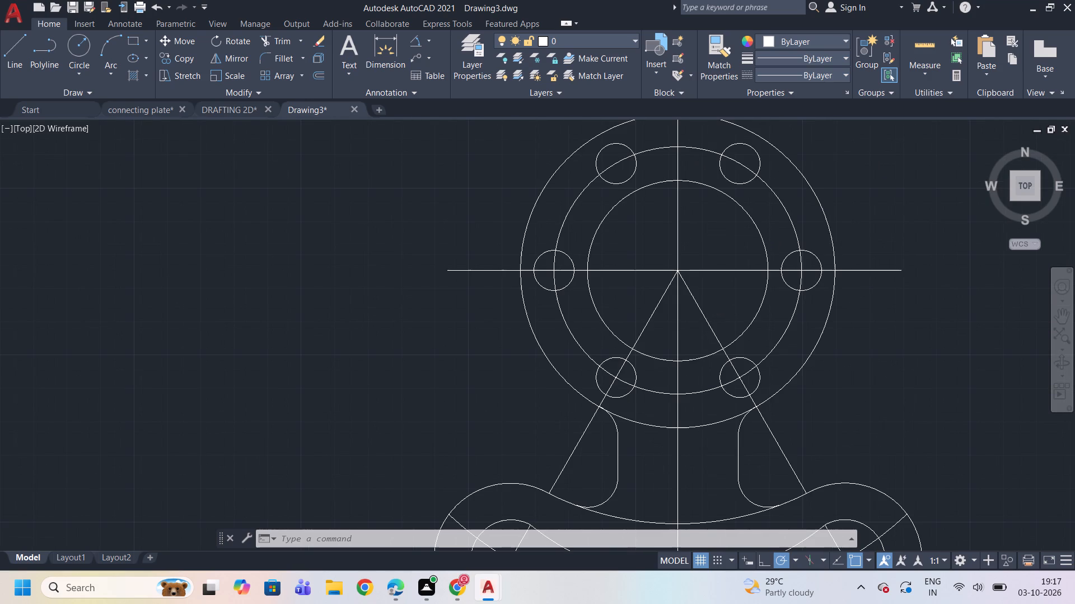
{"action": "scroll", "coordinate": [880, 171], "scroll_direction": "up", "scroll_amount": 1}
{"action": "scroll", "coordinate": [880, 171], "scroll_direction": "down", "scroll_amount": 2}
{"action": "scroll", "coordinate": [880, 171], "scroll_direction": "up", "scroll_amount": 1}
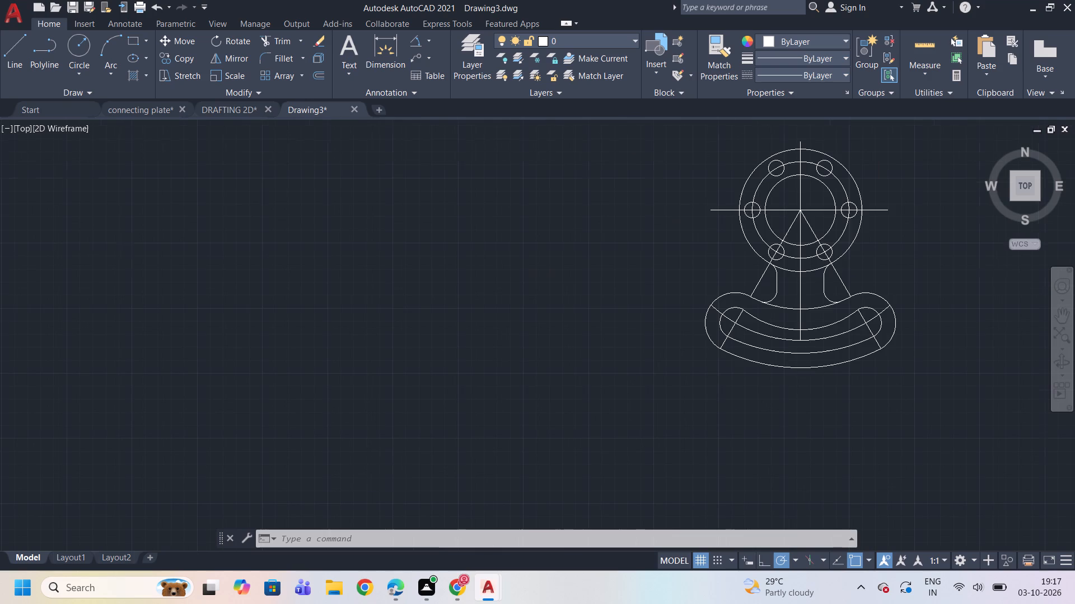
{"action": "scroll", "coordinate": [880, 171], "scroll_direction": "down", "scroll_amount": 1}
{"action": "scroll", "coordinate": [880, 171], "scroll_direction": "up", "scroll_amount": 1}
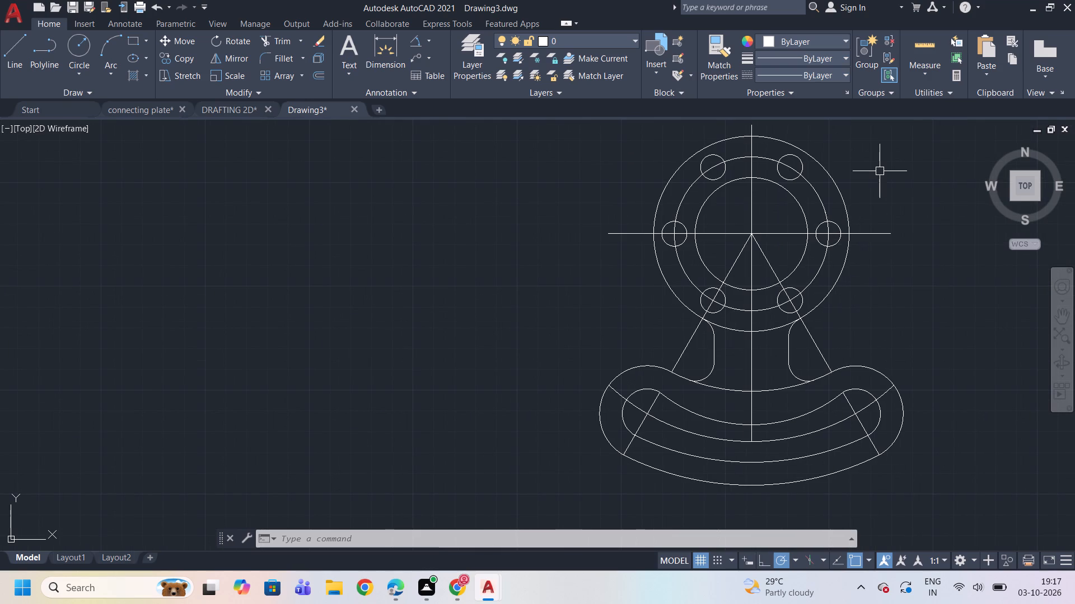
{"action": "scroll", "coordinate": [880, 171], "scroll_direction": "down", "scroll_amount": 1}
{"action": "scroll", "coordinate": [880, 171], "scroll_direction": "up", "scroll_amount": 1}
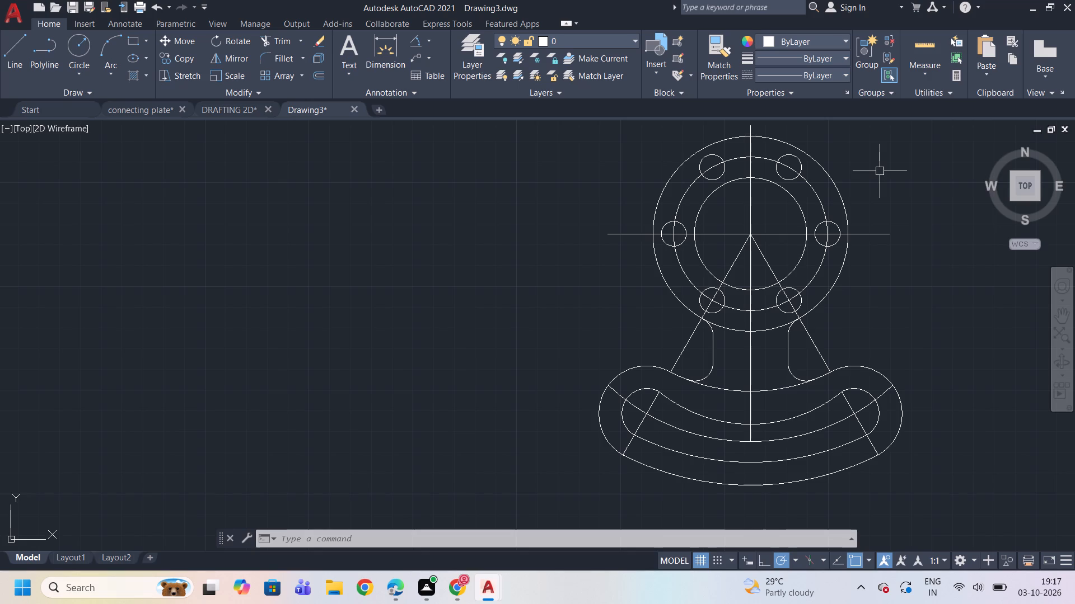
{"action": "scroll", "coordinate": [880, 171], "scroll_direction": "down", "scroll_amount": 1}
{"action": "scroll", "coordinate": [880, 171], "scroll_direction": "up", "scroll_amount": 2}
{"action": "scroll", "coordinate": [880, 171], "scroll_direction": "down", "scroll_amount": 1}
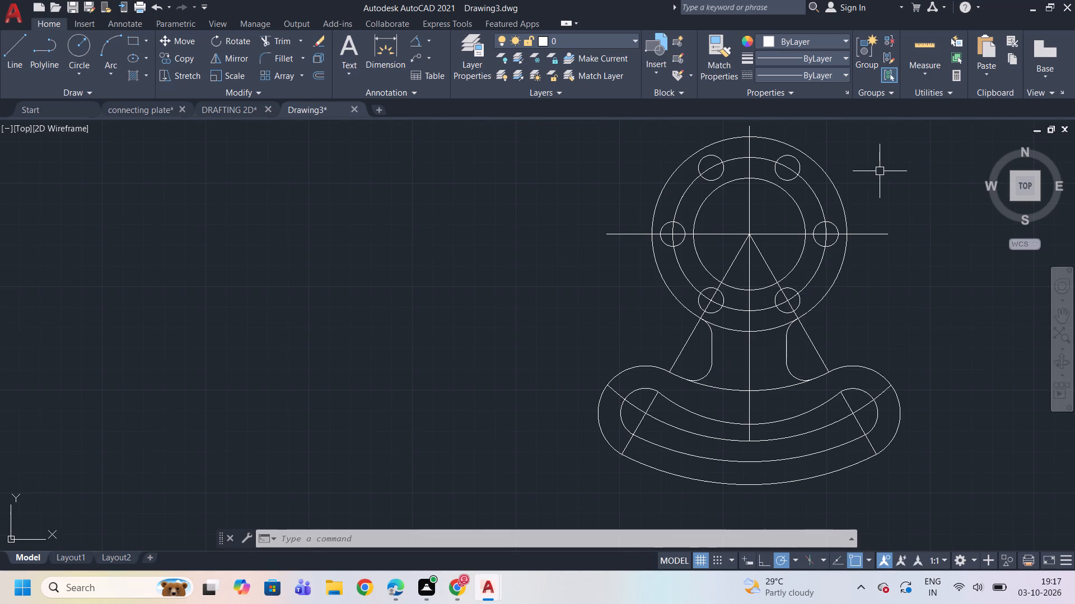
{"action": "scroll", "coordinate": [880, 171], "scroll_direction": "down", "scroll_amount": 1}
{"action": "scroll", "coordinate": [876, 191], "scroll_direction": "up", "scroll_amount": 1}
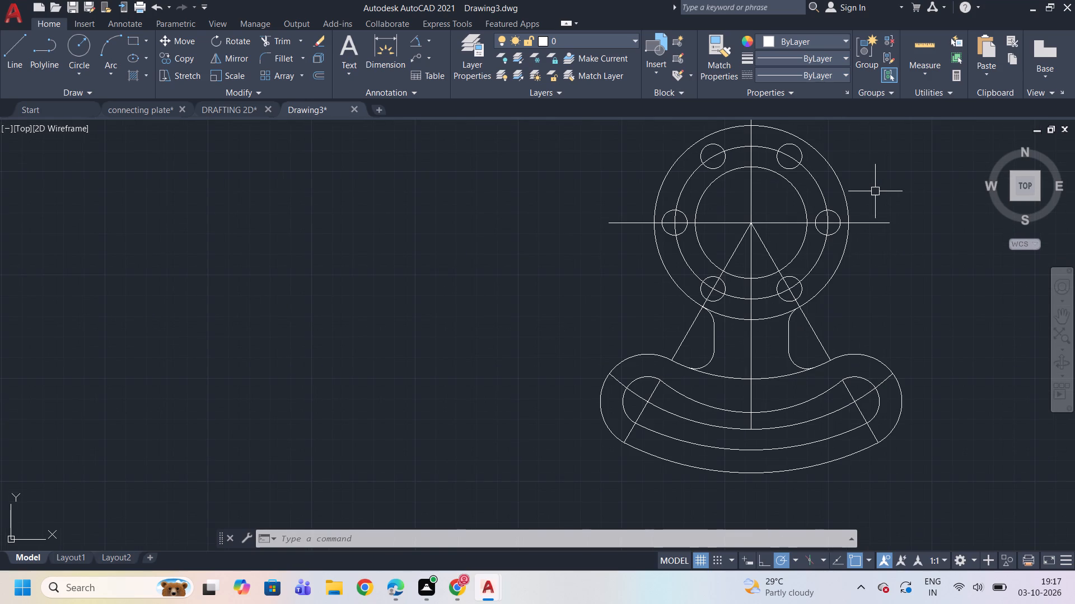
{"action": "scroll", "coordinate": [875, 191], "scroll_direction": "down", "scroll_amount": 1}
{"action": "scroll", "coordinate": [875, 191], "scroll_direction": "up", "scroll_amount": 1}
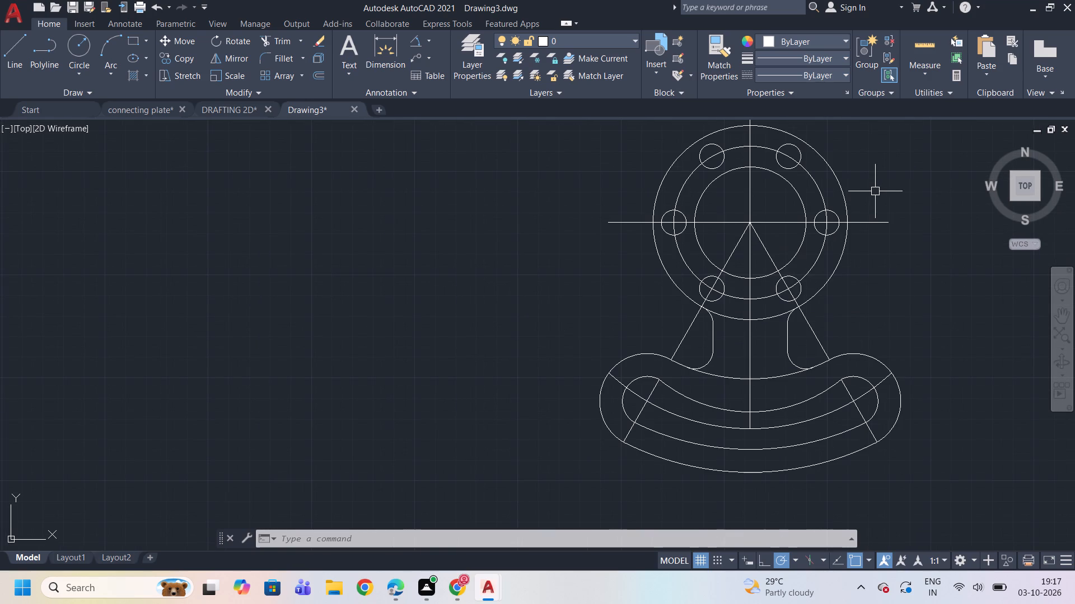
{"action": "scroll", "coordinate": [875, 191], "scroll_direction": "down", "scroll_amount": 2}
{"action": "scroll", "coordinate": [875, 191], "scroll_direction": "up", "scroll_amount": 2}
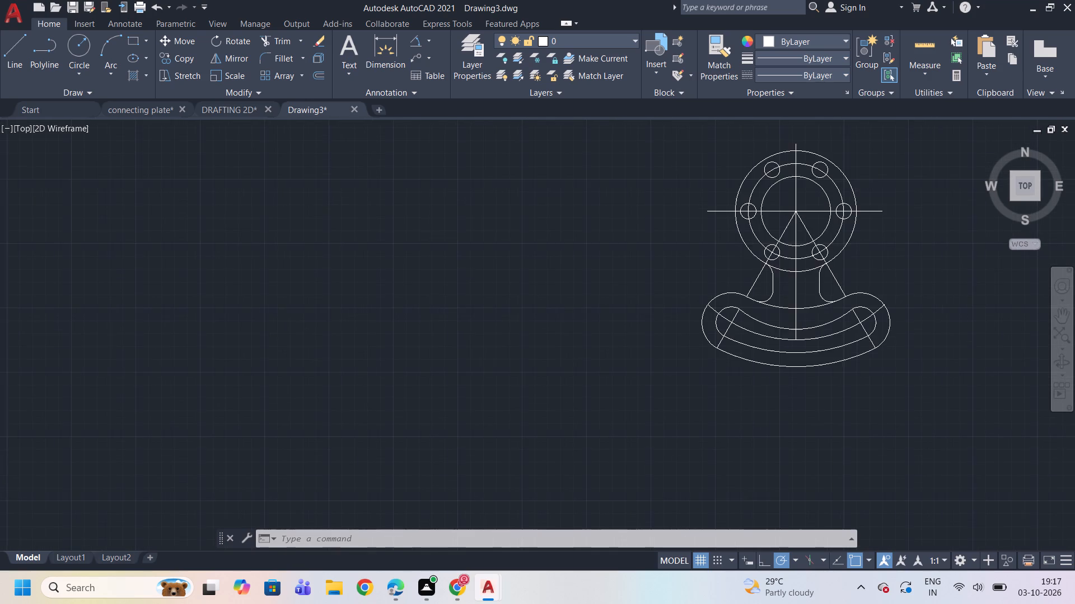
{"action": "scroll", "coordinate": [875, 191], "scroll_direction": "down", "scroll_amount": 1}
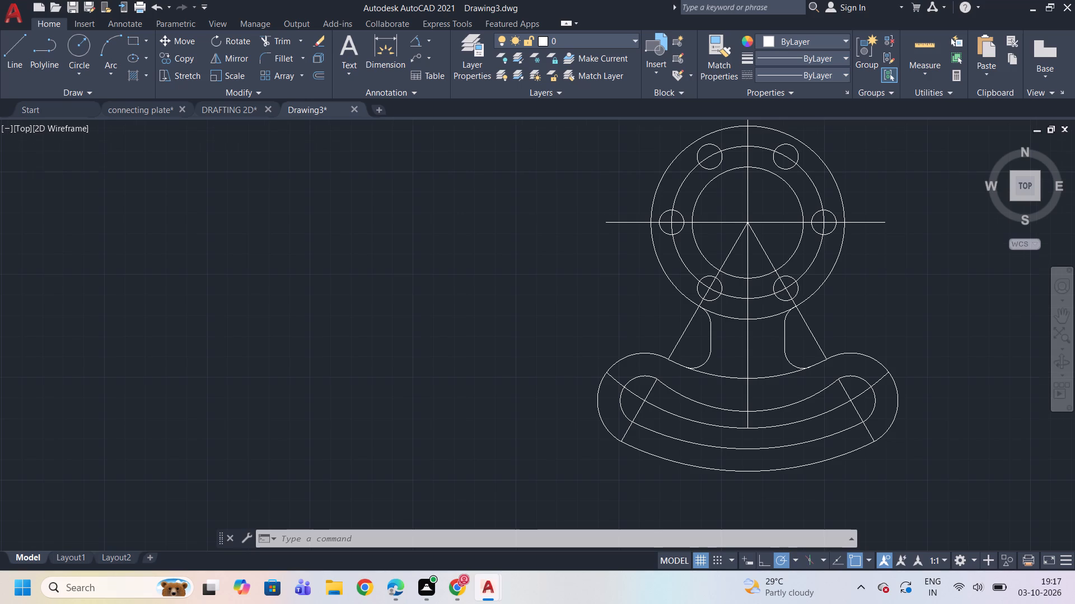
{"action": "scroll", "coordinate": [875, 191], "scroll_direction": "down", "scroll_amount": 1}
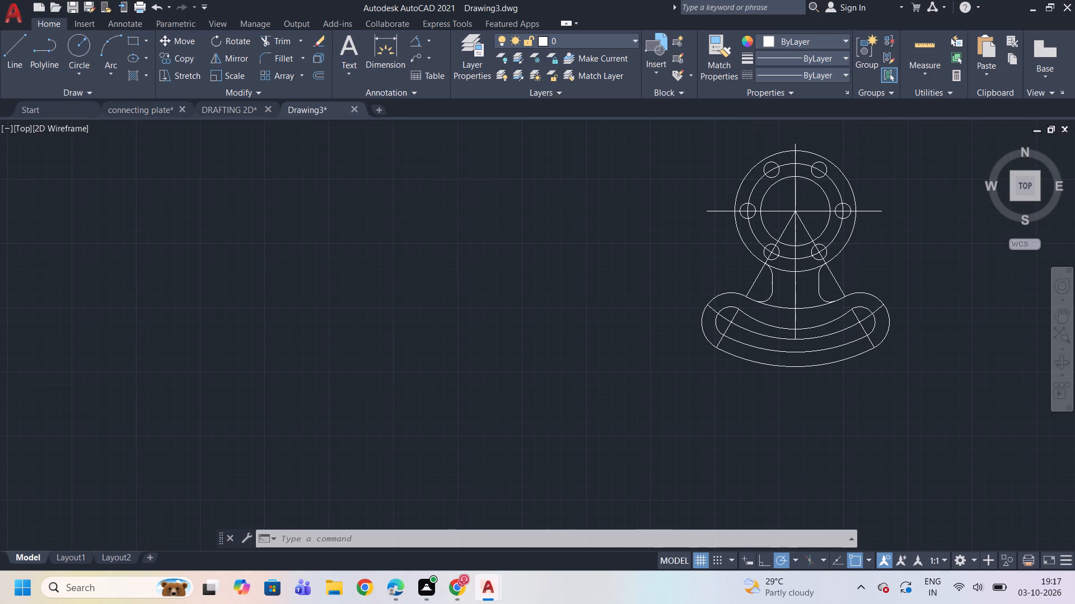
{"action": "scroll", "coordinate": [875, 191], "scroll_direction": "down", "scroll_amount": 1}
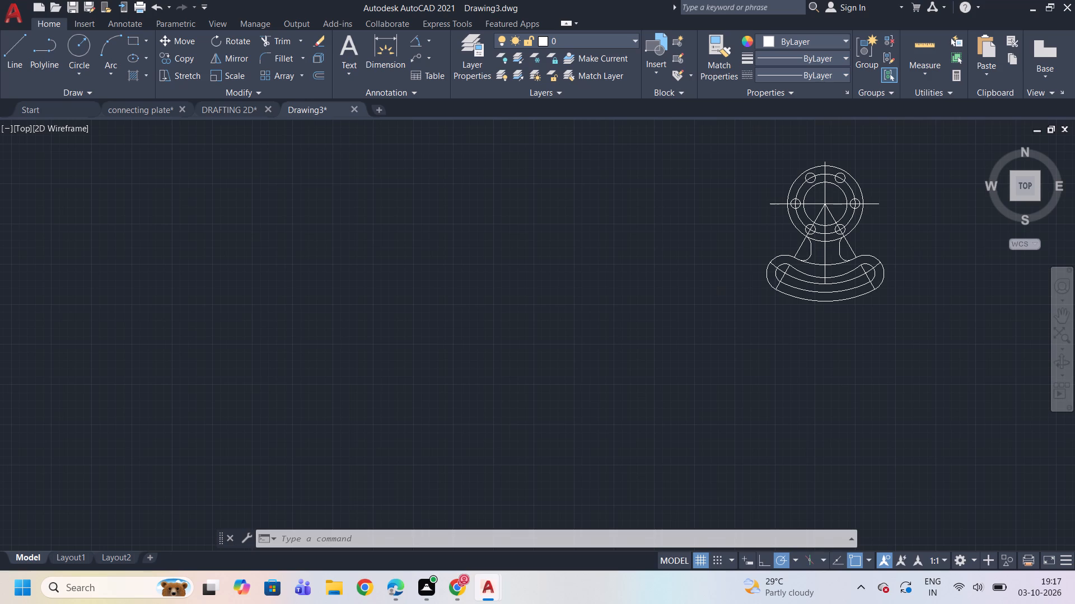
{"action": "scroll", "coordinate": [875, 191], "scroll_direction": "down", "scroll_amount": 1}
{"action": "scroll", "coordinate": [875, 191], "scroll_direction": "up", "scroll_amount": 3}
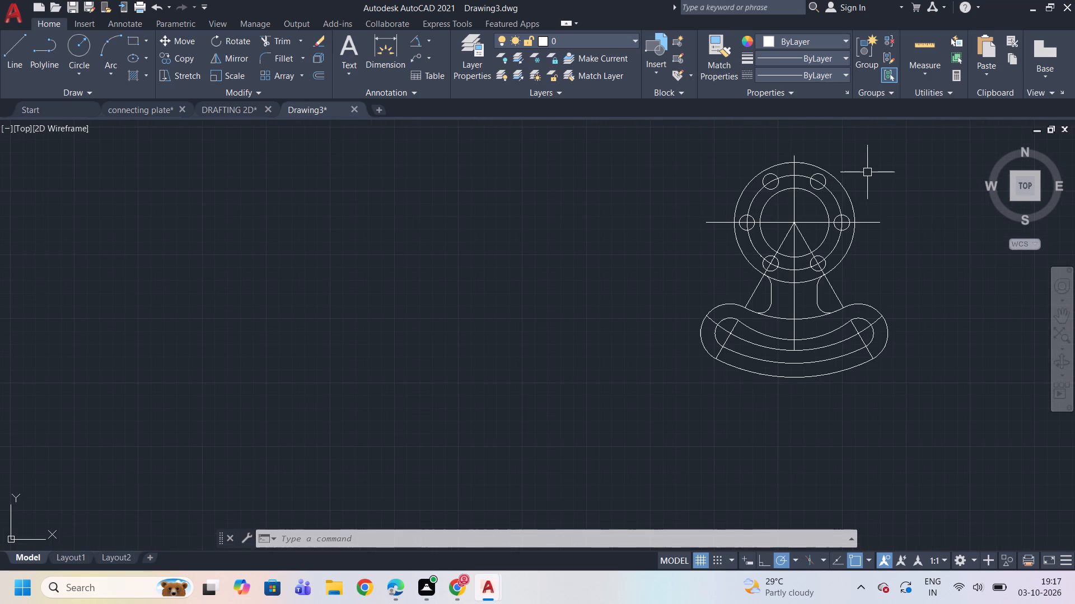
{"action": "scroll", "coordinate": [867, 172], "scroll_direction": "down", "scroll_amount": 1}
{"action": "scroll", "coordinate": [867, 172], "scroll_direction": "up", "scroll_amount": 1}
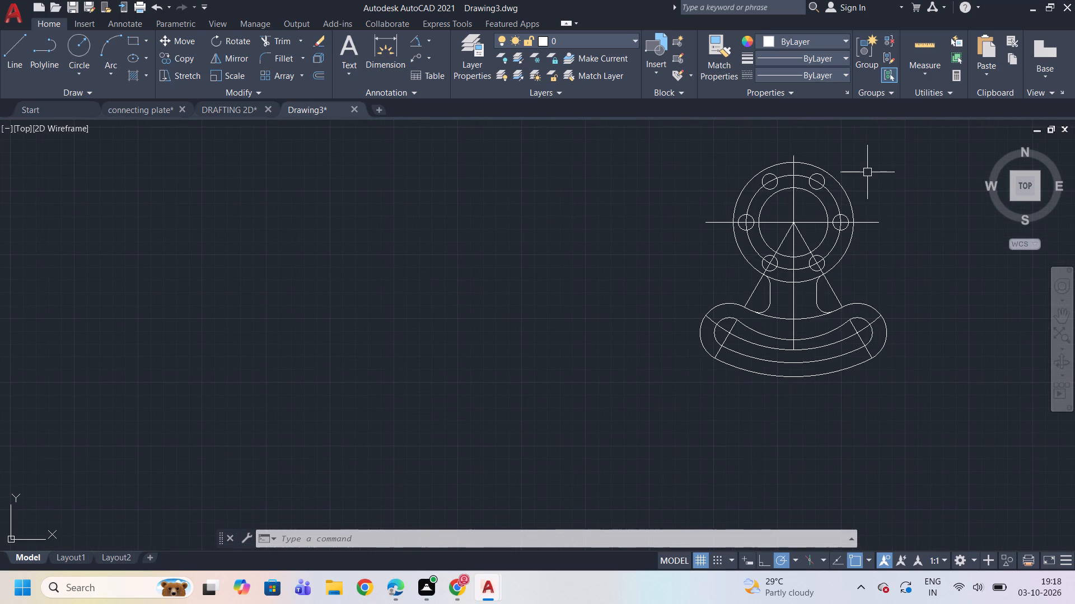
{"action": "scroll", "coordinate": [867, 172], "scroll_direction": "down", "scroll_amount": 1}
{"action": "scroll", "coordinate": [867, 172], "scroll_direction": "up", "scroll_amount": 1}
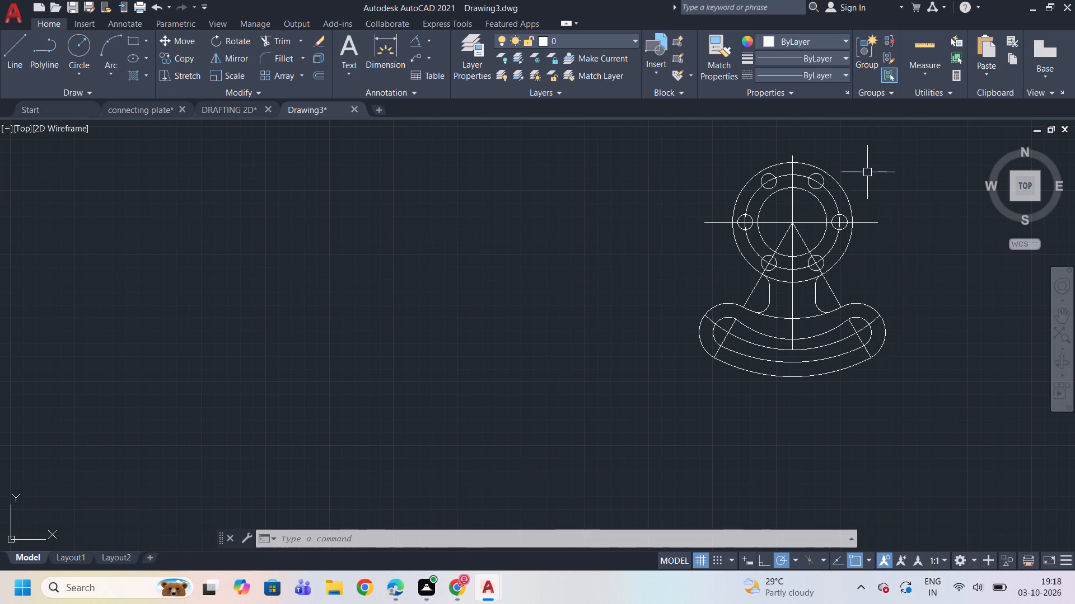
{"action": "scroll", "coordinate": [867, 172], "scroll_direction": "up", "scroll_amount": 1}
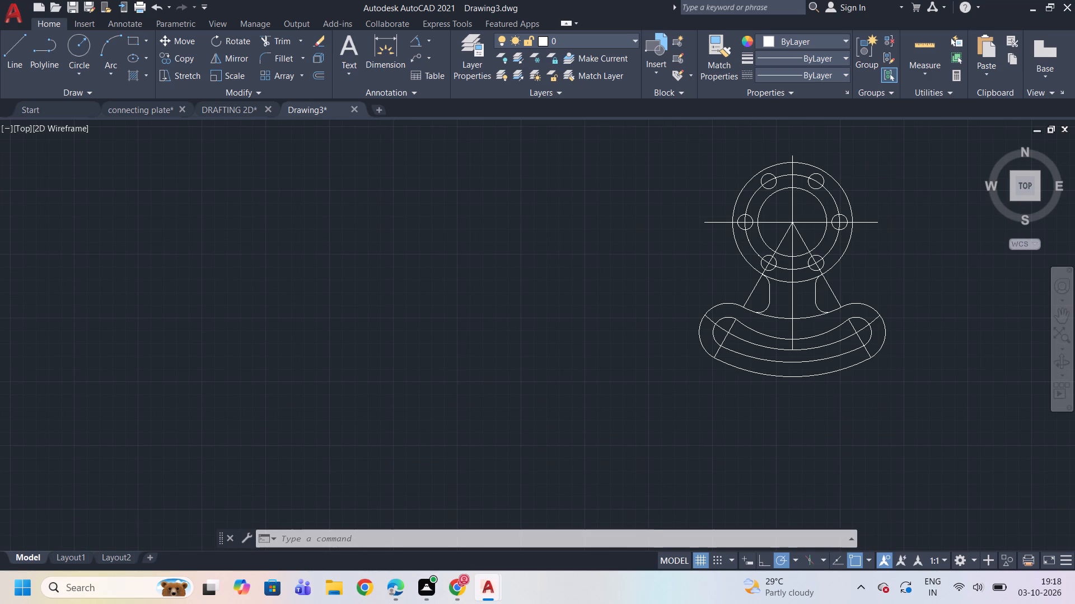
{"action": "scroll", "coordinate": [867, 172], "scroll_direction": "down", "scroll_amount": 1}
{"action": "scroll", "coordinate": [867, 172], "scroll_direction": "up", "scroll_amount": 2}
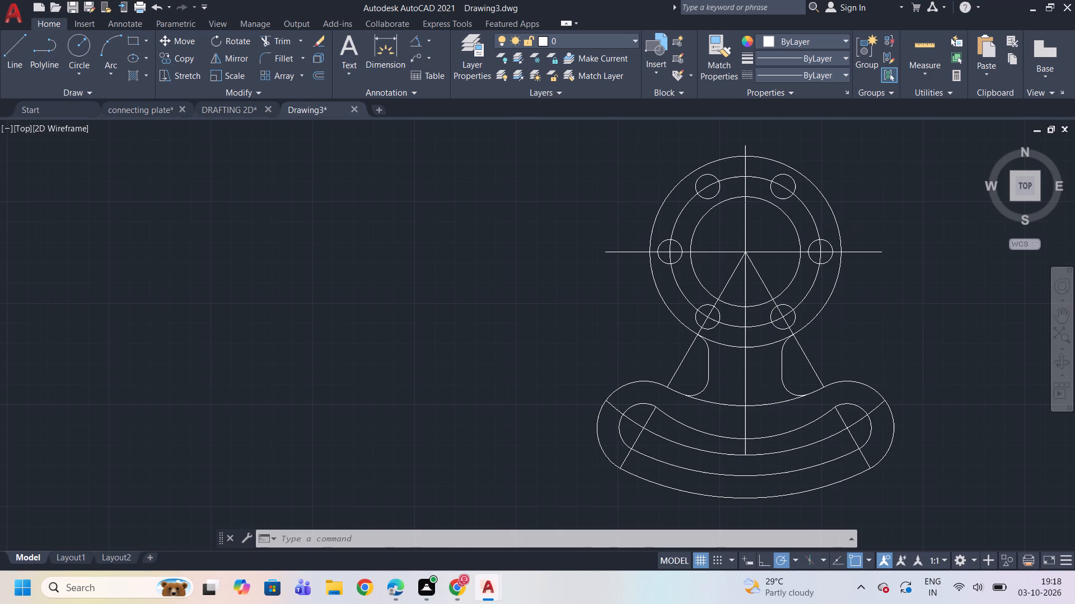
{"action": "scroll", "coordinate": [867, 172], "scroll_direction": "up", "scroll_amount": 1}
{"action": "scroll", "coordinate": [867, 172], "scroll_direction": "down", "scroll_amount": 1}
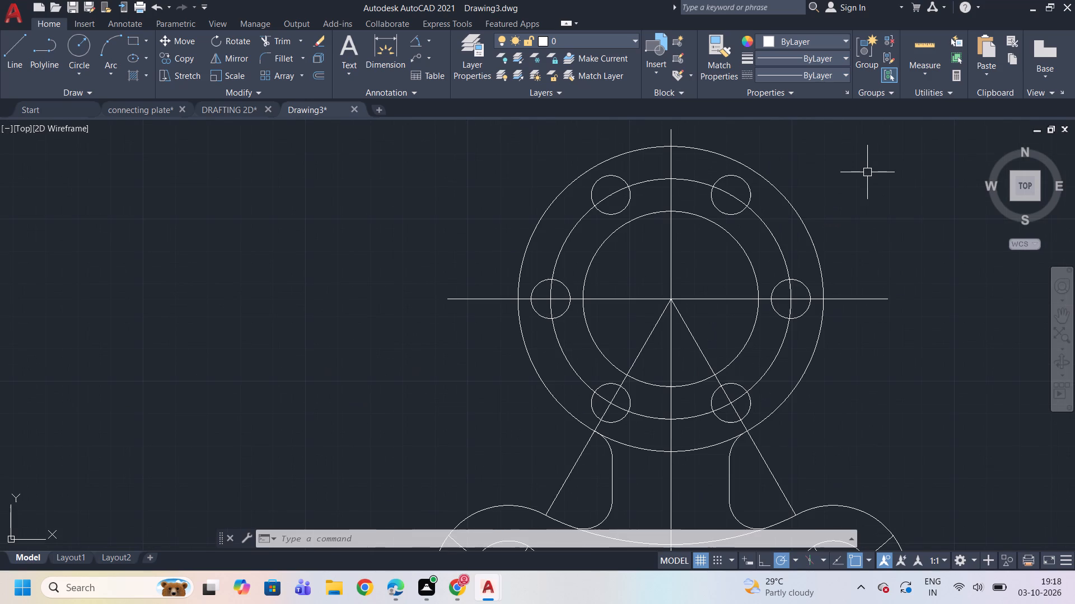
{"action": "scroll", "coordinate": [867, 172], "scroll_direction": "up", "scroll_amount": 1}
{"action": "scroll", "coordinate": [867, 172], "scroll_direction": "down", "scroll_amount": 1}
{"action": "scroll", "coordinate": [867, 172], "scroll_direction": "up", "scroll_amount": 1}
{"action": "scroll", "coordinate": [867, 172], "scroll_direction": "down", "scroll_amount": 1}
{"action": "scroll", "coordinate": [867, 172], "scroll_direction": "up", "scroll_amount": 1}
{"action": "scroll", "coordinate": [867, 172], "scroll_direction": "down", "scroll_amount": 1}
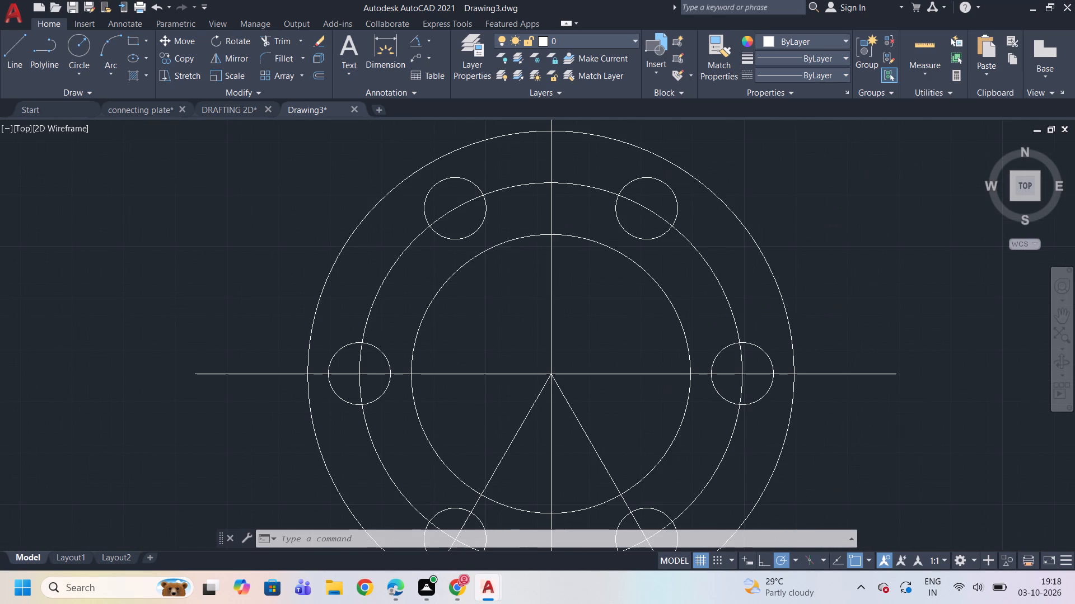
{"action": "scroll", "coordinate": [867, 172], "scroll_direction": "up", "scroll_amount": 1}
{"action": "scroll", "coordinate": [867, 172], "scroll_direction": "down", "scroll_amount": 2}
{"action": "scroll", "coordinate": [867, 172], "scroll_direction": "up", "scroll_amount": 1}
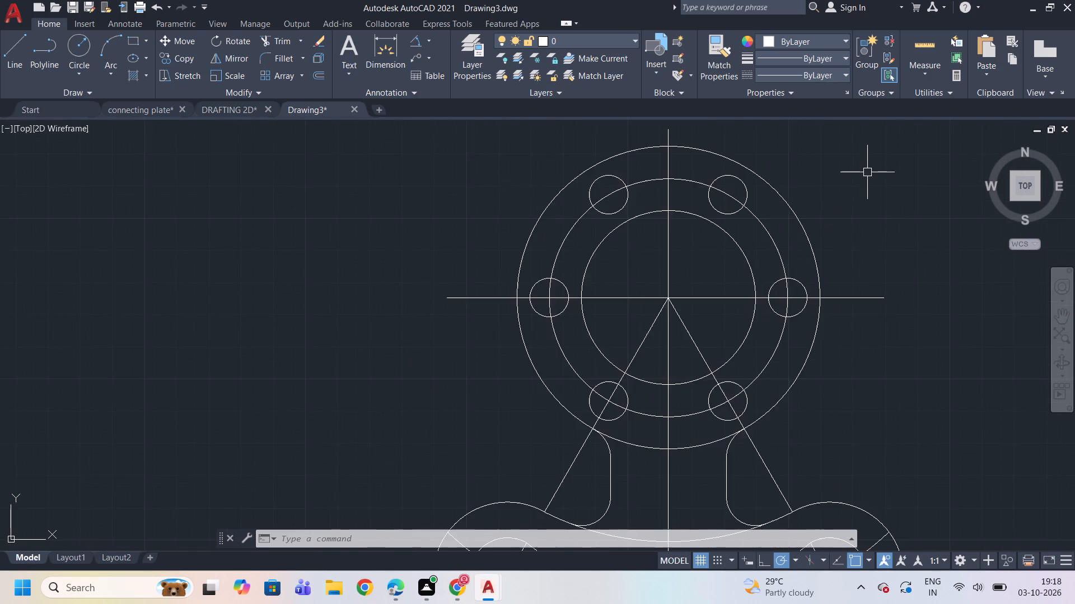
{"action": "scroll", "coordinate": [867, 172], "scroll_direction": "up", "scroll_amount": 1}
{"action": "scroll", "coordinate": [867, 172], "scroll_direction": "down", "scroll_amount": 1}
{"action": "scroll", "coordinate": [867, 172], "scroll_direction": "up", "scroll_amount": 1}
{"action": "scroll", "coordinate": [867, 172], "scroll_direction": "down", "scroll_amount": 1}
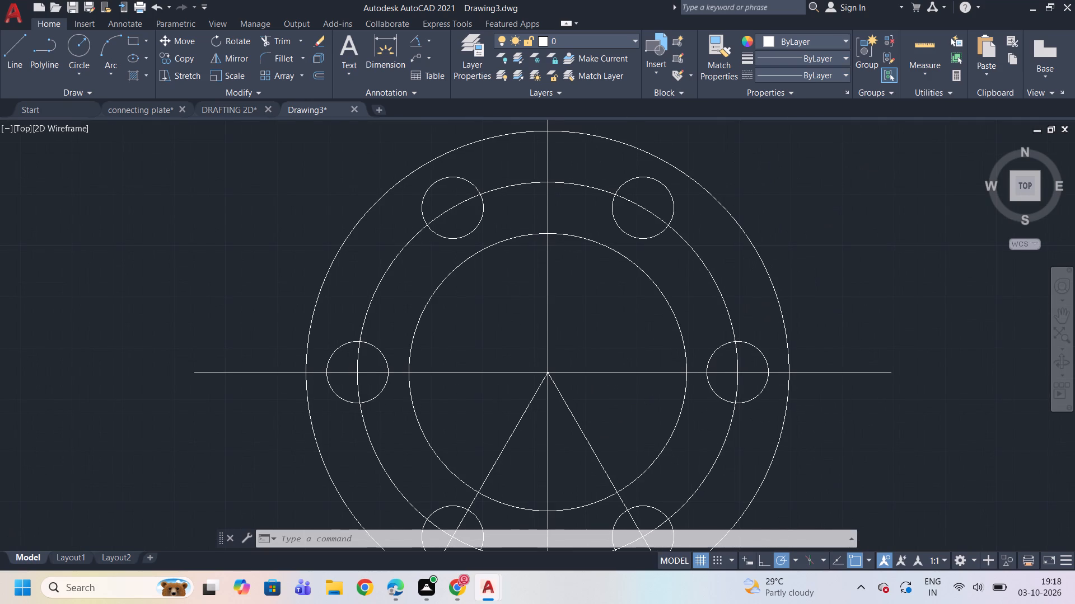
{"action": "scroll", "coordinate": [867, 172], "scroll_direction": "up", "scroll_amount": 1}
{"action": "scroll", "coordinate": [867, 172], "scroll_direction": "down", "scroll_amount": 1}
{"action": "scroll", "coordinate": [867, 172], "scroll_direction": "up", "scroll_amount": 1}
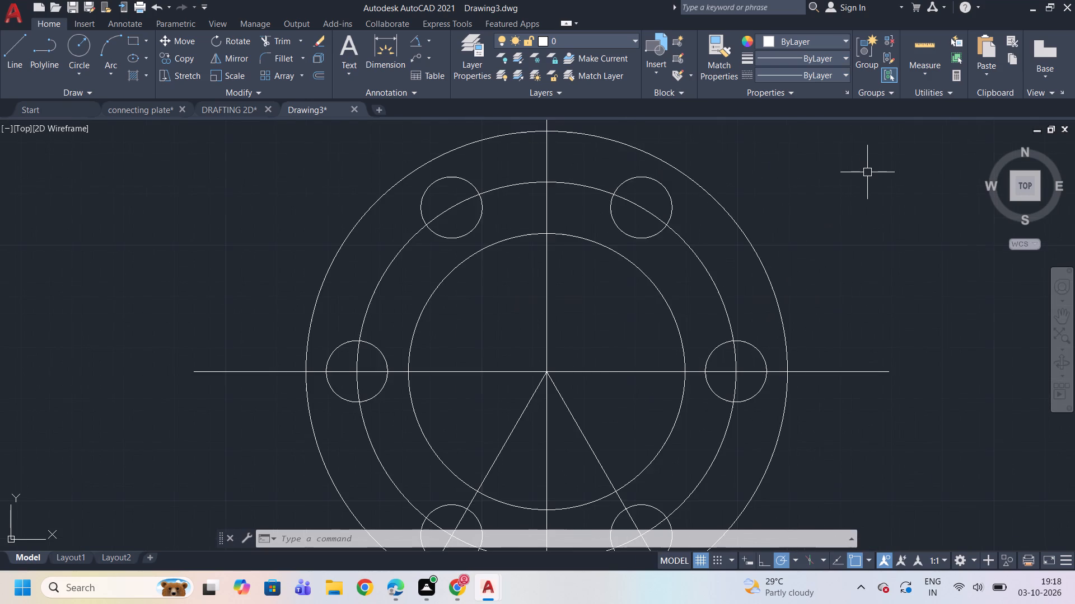
Examine the flange's circles and bolt holes, the neck sides and the curved slotted arm.
{"action": "scroll", "coordinate": [867, 172], "scroll_direction": "down", "scroll_amount": 2}
{"action": "scroll", "coordinate": [867, 172], "scroll_direction": "up", "scroll_amount": 2}
{"action": "scroll", "coordinate": [867, 172], "scroll_direction": "down", "scroll_amount": 2}
{"action": "scroll", "coordinate": [779, 235], "scroll_direction": "up", "scroll_amount": 2}
{"action": "scroll", "coordinate": [779, 235], "scroll_direction": "down", "scroll_amount": 2}
{"action": "scroll", "coordinate": [659, 290], "scroll_direction": "up", "scroll_amount": 3}
{"action": "scroll", "coordinate": [659, 290], "scroll_direction": "down", "scroll_amount": 1}
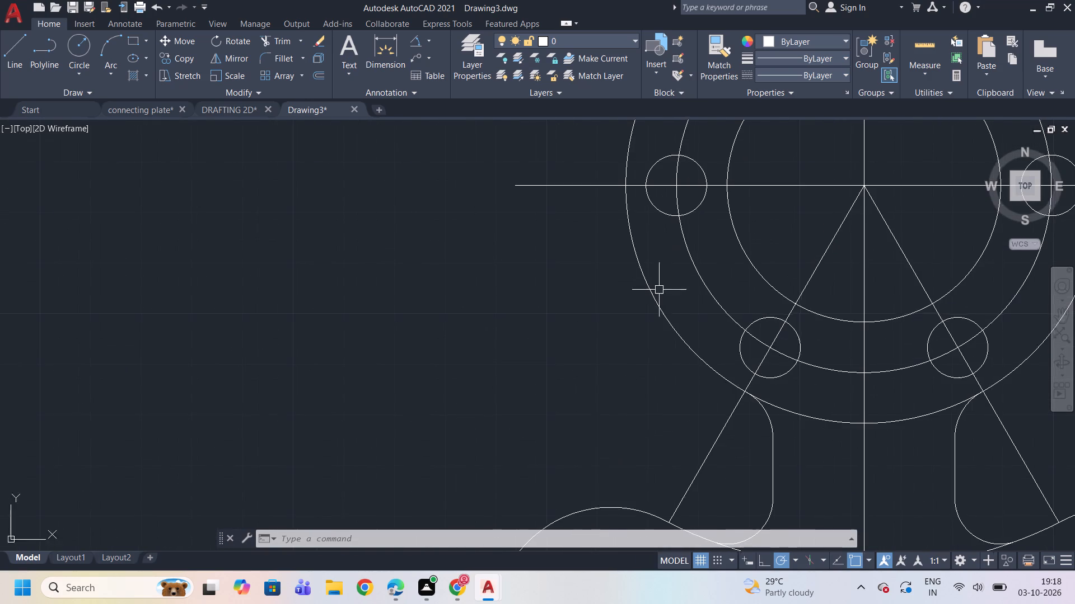
{"action": "scroll", "coordinate": [659, 290], "scroll_direction": "down", "scroll_amount": 4}
{"action": "scroll", "coordinate": [721, 356], "scroll_direction": "up", "scroll_amount": 3}
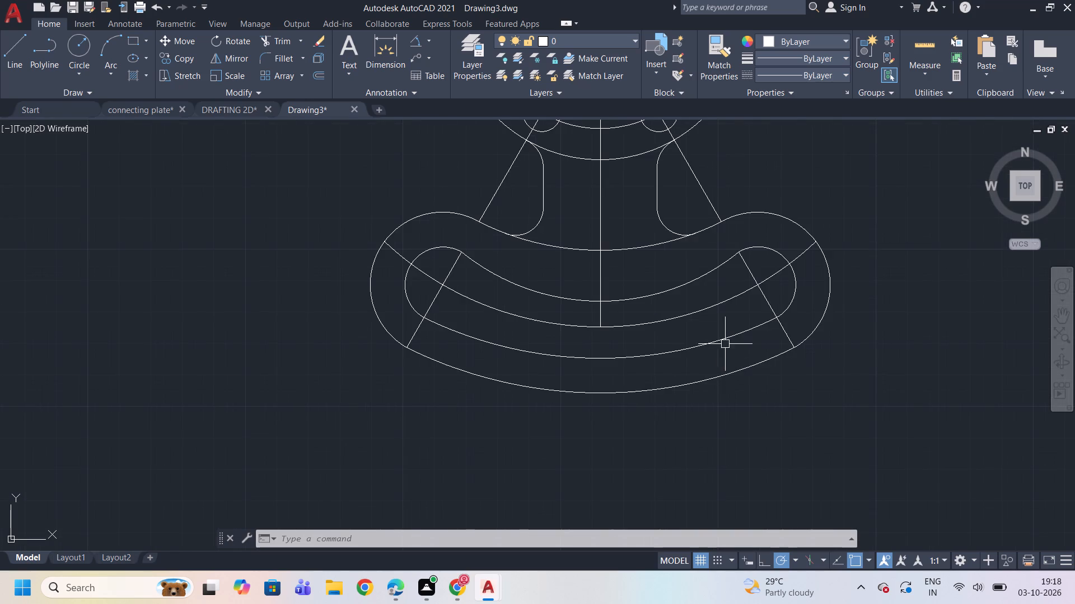
{"action": "scroll", "coordinate": [726, 343], "scroll_direction": "down", "scroll_amount": 2}
{"action": "scroll", "coordinate": [644, 347], "scroll_direction": "up", "scroll_amount": 4}
{"action": "scroll", "coordinate": [644, 345], "scroll_direction": "down", "scroll_amount": 3}
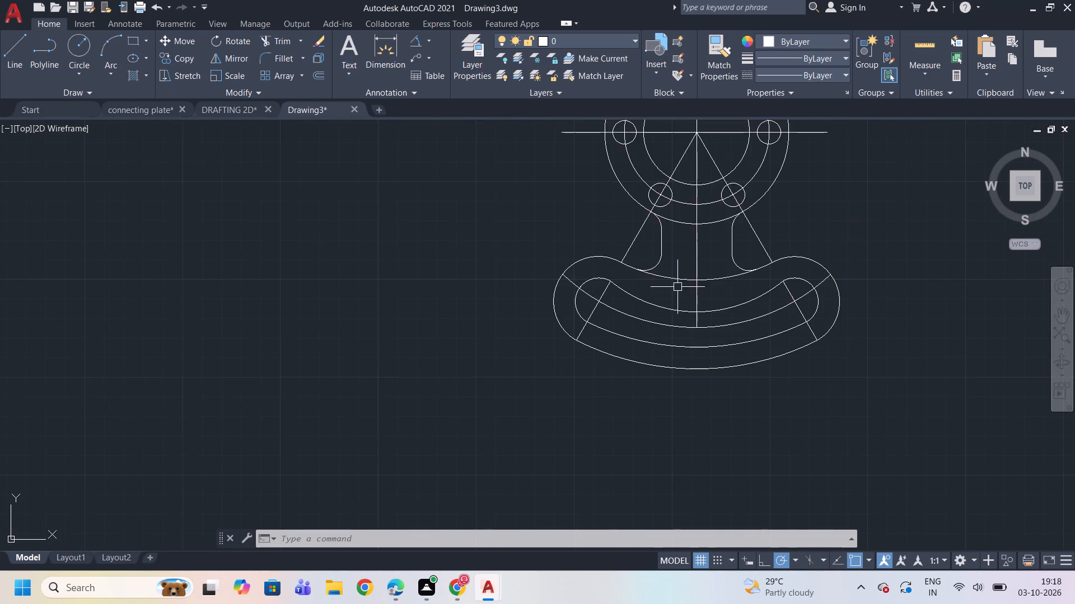
Examine the flange's six bolt holes, centre lines and angled construction lines down to the neck.
{"action": "scroll", "coordinate": [672, 288], "scroll_direction": "up", "scroll_amount": 3}
{"action": "scroll", "coordinate": [674, 284], "scroll_direction": "down", "scroll_amount": 5}
{"action": "scroll", "coordinate": [703, 187], "scroll_direction": "up", "scroll_amount": 3}
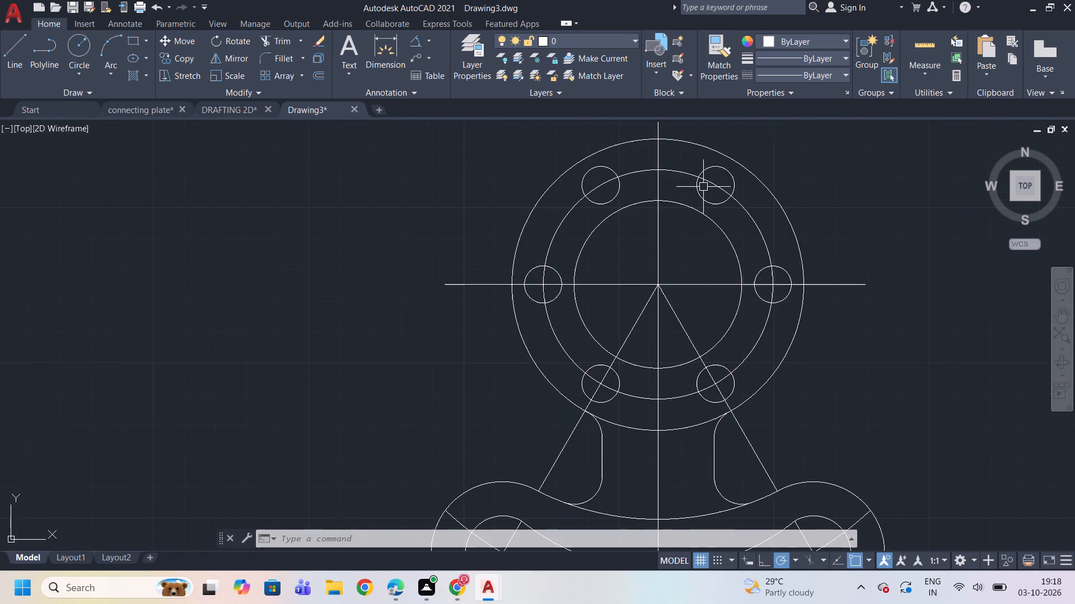
{"action": "scroll", "coordinate": [703, 187], "scroll_direction": "down", "scroll_amount": 3}
{"action": "scroll", "coordinate": [713, 194], "scroll_direction": "up", "scroll_amount": 3}
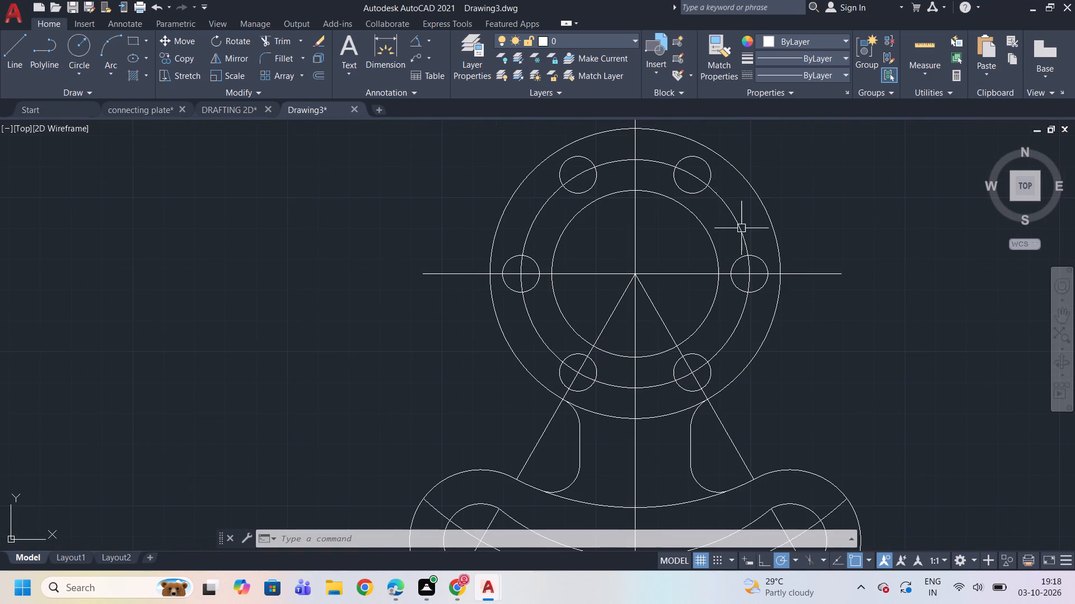
{"action": "scroll", "coordinate": [742, 229], "scroll_direction": "up", "scroll_amount": 3}
{"action": "scroll", "coordinate": [742, 230], "scroll_direction": "down", "scroll_amount": 6}
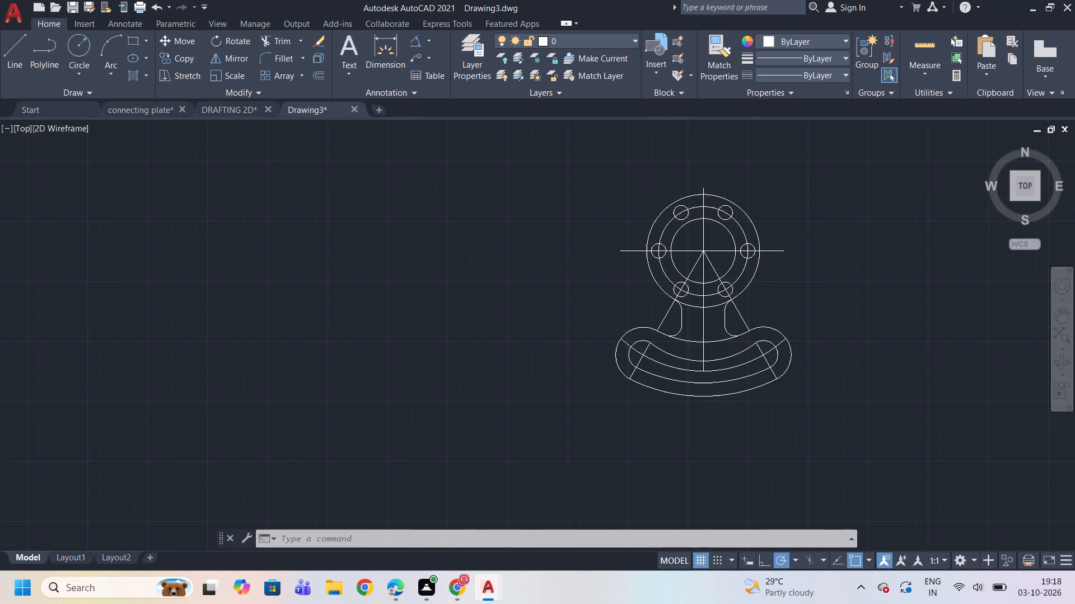
Examine the neck's transition arcs and the curved slotted arm's concentric arcs up close.
{"action": "scroll", "coordinate": [768, 358], "scroll_direction": "up", "scroll_amount": 3}
{"action": "scroll", "coordinate": [768, 358], "scroll_direction": "down", "scroll_amount": 2}
{"action": "scroll", "coordinate": [750, 224], "scroll_direction": "up", "scroll_amount": 3}
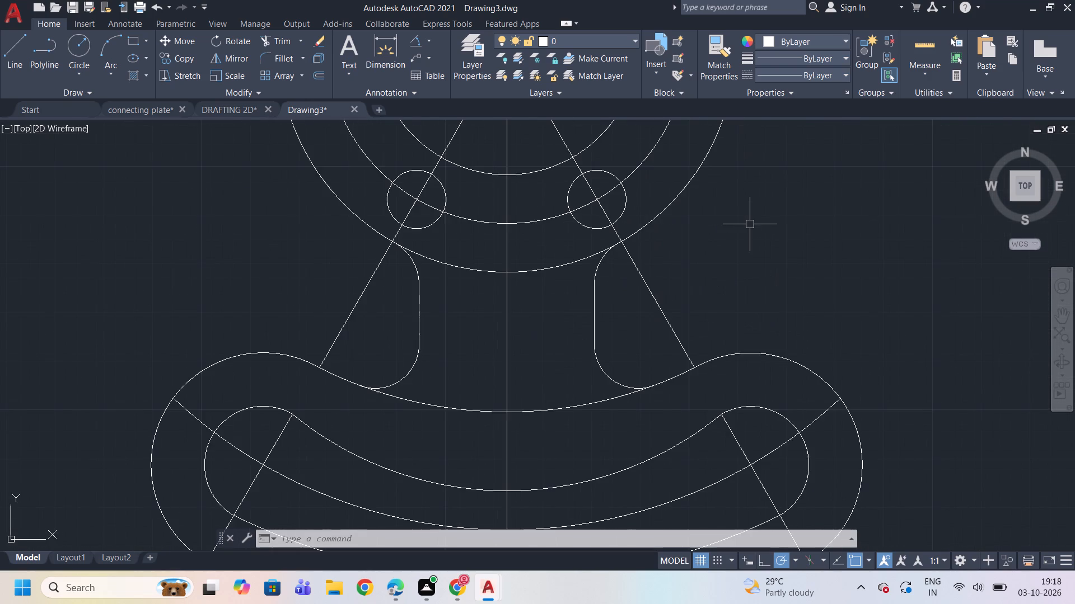
{"action": "scroll", "coordinate": [750, 224], "scroll_direction": "down", "scroll_amount": 2}
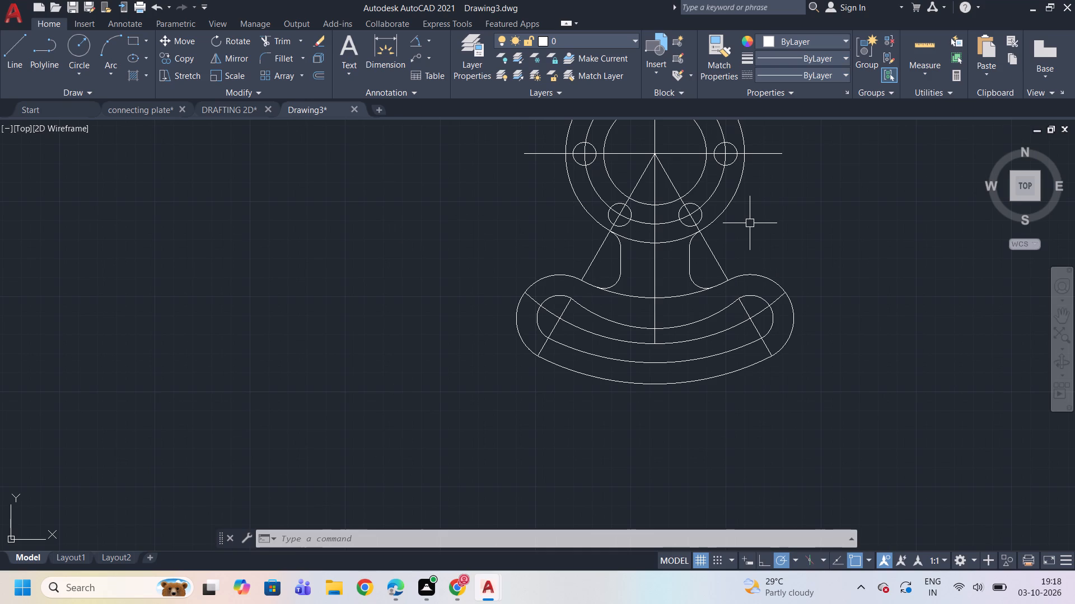
{"action": "scroll", "coordinate": [750, 223], "scroll_direction": "up", "scroll_amount": 2}
{"action": "scroll", "coordinate": [750, 223], "scroll_direction": "down", "scroll_amount": 2}
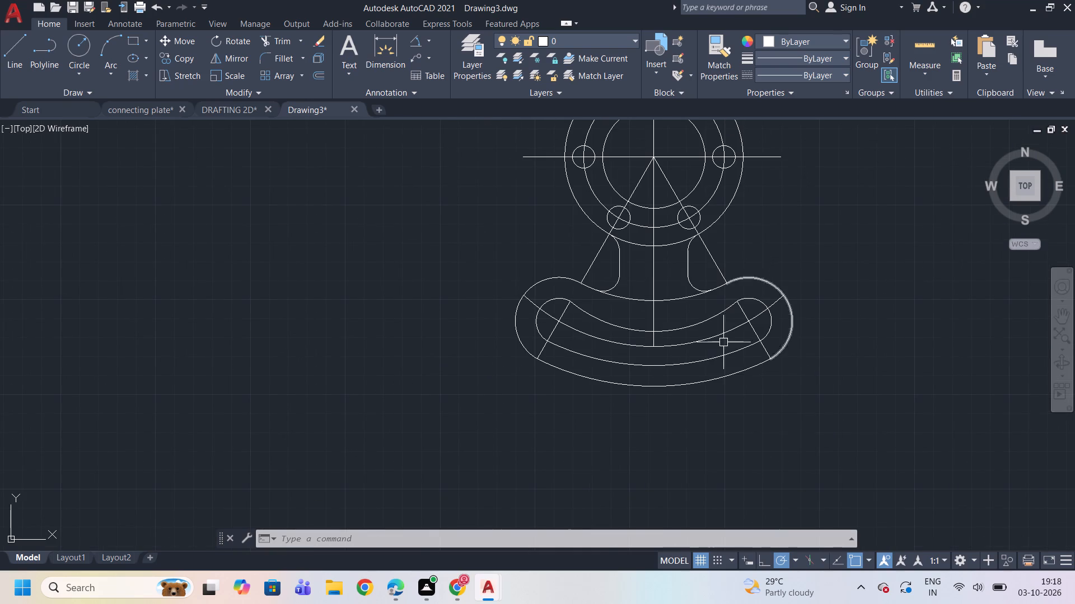
{"action": "scroll", "coordinate": [648, 374], "scroll_direction": "up", "scroll_amount": 4}
{"action": "scroll", "coordinate": [647, 374], "scroll_direction": "down", "scroll_amount": 2}
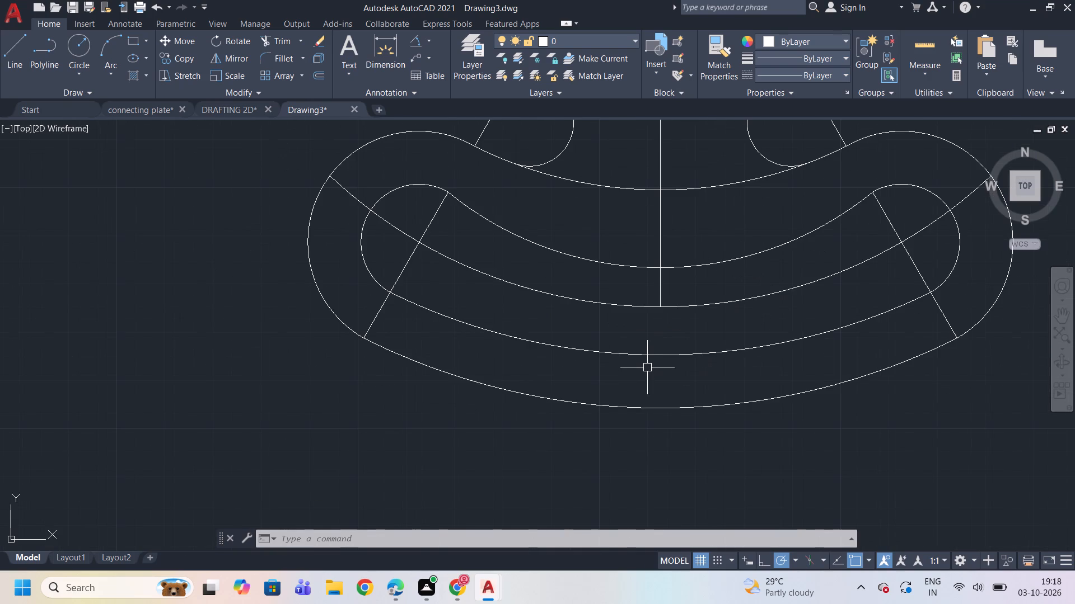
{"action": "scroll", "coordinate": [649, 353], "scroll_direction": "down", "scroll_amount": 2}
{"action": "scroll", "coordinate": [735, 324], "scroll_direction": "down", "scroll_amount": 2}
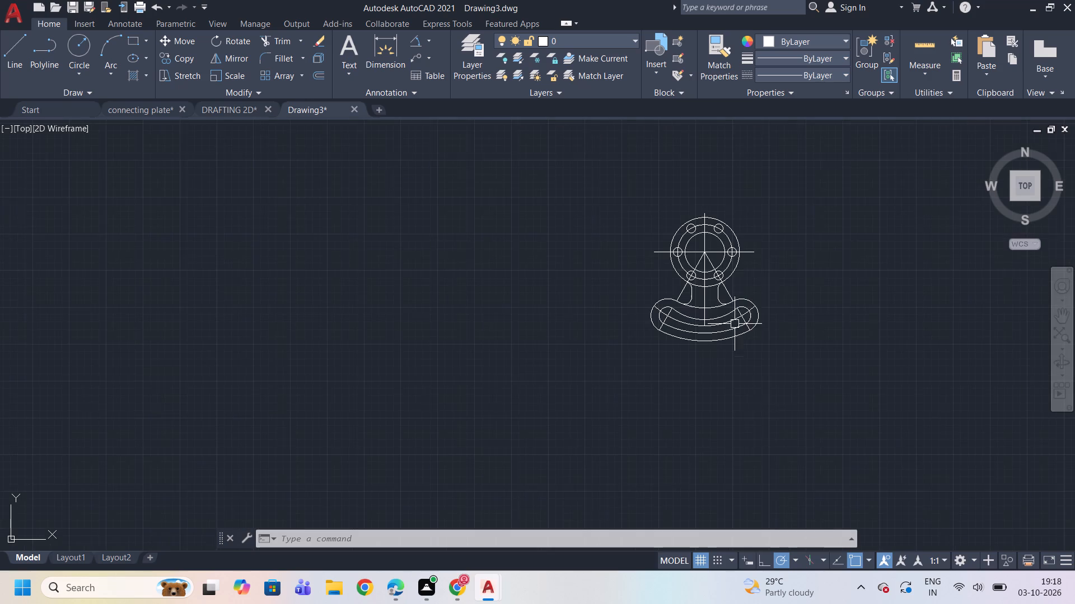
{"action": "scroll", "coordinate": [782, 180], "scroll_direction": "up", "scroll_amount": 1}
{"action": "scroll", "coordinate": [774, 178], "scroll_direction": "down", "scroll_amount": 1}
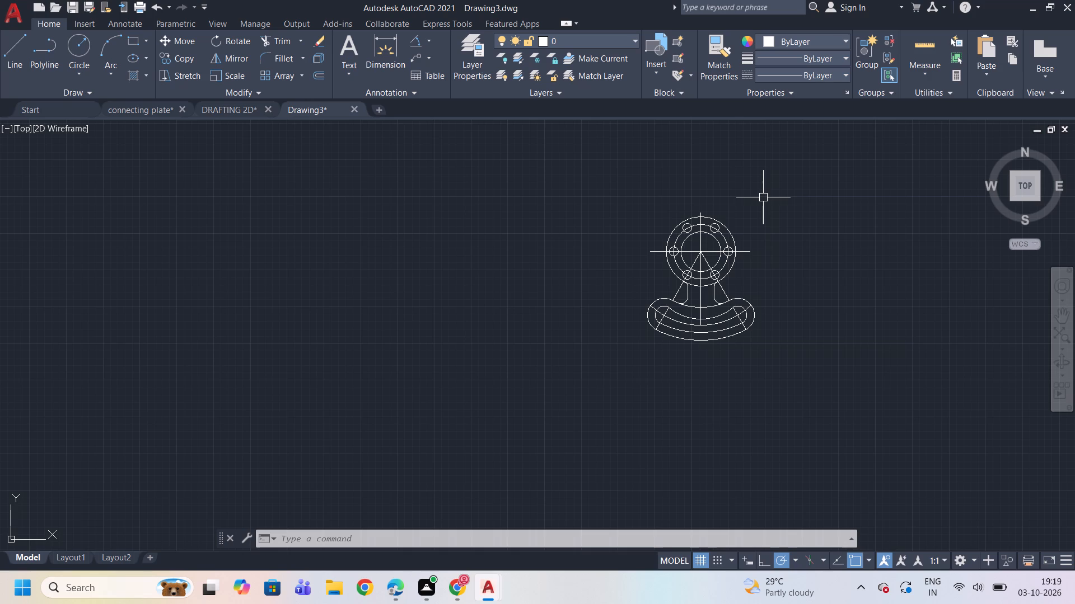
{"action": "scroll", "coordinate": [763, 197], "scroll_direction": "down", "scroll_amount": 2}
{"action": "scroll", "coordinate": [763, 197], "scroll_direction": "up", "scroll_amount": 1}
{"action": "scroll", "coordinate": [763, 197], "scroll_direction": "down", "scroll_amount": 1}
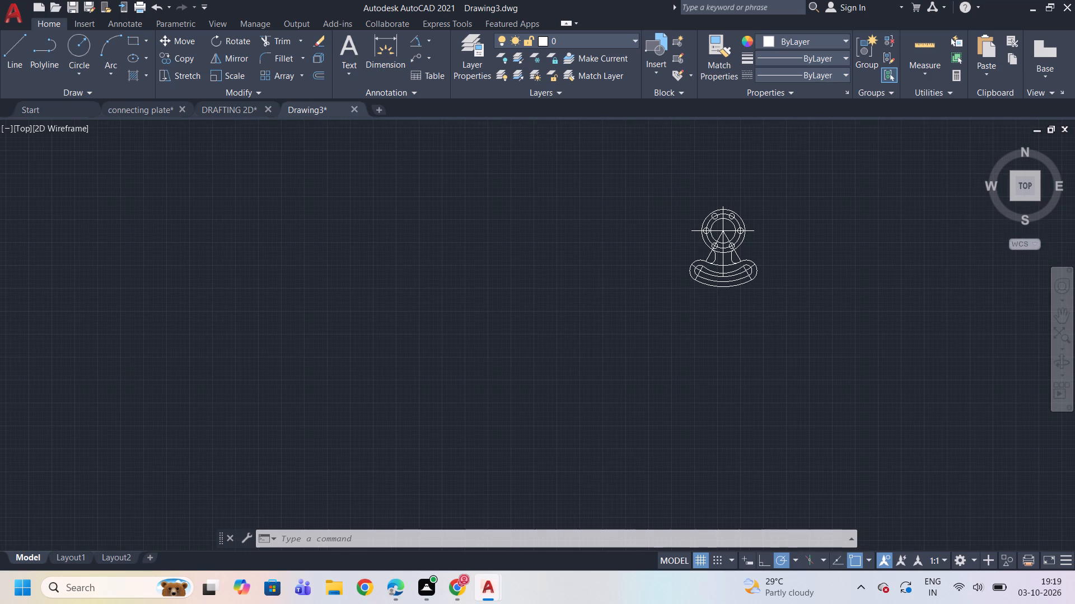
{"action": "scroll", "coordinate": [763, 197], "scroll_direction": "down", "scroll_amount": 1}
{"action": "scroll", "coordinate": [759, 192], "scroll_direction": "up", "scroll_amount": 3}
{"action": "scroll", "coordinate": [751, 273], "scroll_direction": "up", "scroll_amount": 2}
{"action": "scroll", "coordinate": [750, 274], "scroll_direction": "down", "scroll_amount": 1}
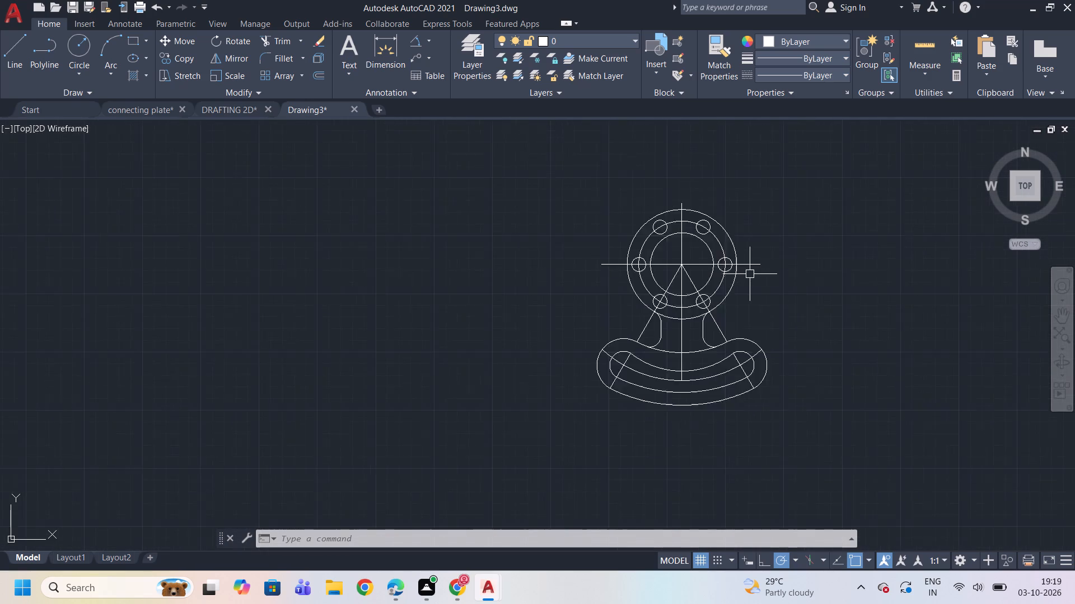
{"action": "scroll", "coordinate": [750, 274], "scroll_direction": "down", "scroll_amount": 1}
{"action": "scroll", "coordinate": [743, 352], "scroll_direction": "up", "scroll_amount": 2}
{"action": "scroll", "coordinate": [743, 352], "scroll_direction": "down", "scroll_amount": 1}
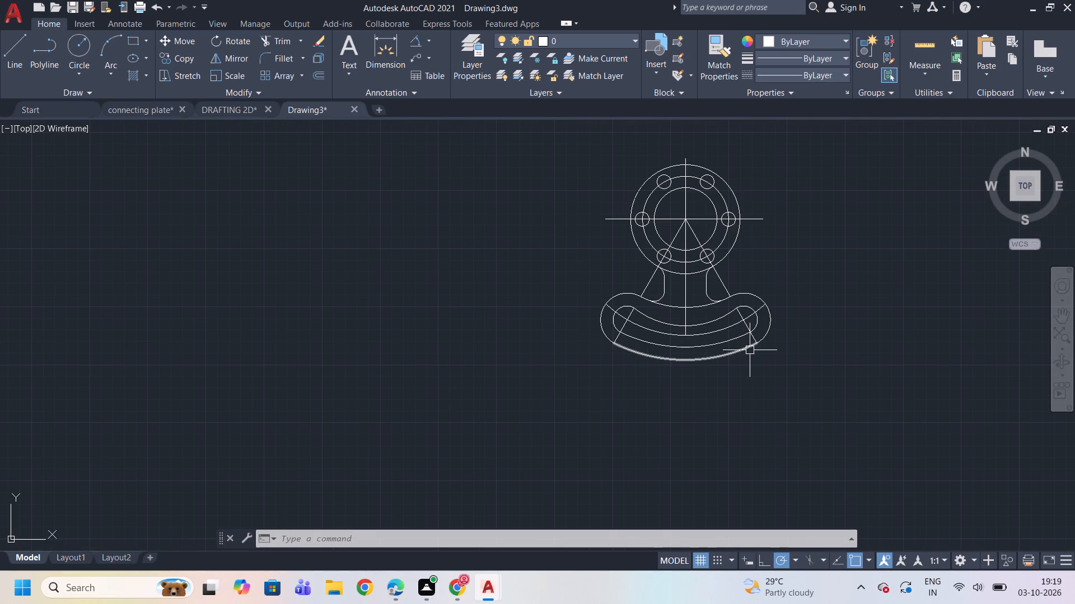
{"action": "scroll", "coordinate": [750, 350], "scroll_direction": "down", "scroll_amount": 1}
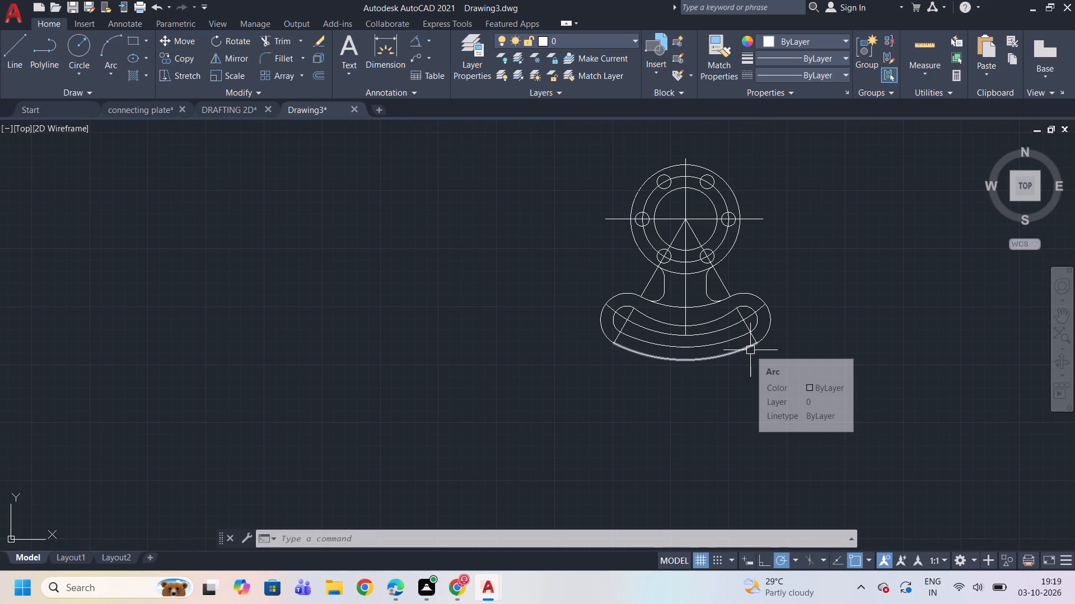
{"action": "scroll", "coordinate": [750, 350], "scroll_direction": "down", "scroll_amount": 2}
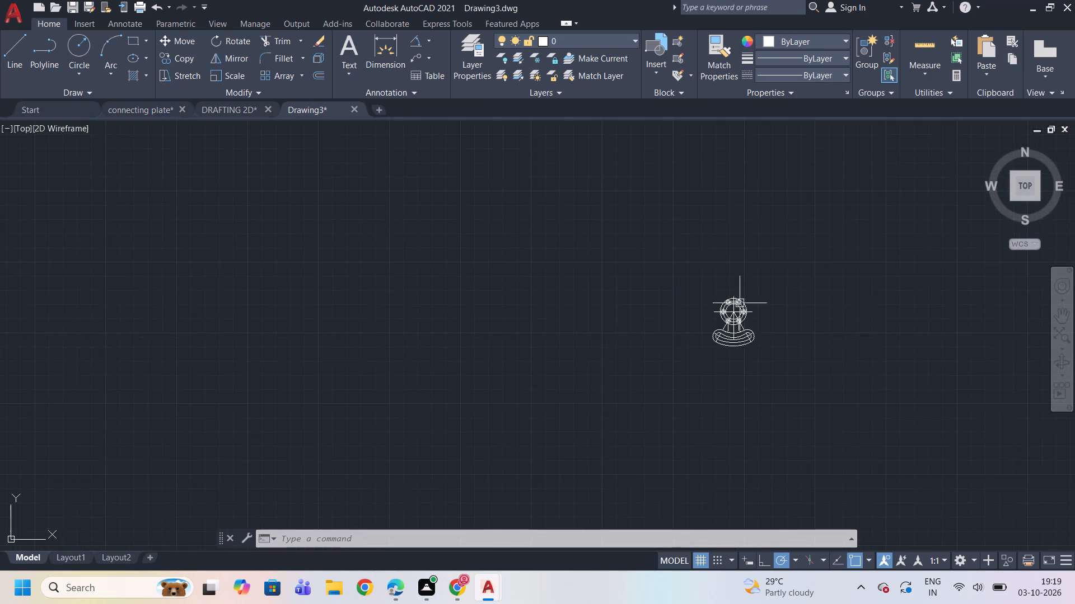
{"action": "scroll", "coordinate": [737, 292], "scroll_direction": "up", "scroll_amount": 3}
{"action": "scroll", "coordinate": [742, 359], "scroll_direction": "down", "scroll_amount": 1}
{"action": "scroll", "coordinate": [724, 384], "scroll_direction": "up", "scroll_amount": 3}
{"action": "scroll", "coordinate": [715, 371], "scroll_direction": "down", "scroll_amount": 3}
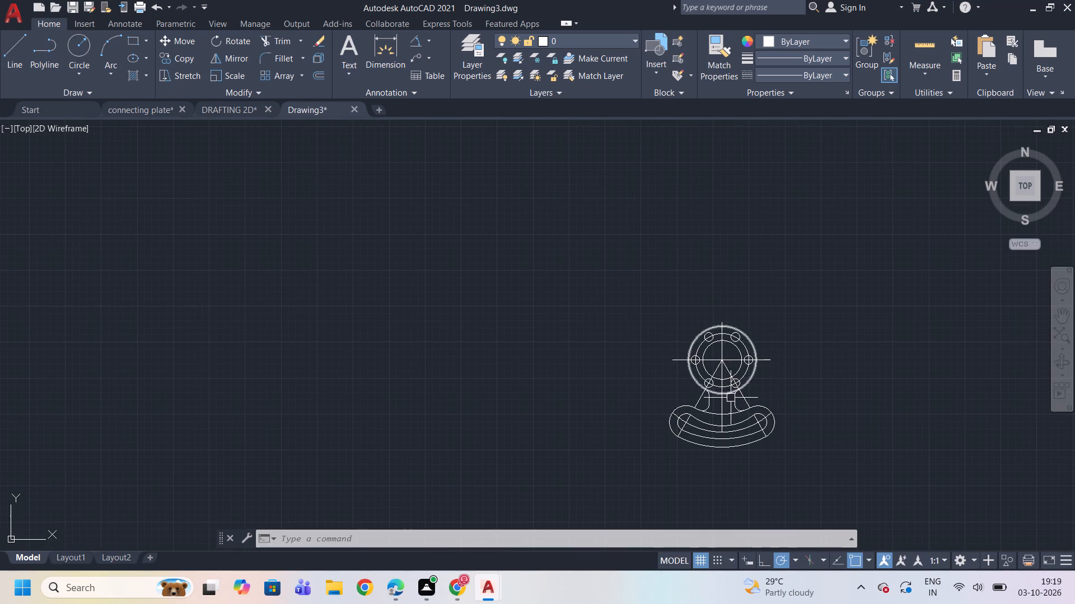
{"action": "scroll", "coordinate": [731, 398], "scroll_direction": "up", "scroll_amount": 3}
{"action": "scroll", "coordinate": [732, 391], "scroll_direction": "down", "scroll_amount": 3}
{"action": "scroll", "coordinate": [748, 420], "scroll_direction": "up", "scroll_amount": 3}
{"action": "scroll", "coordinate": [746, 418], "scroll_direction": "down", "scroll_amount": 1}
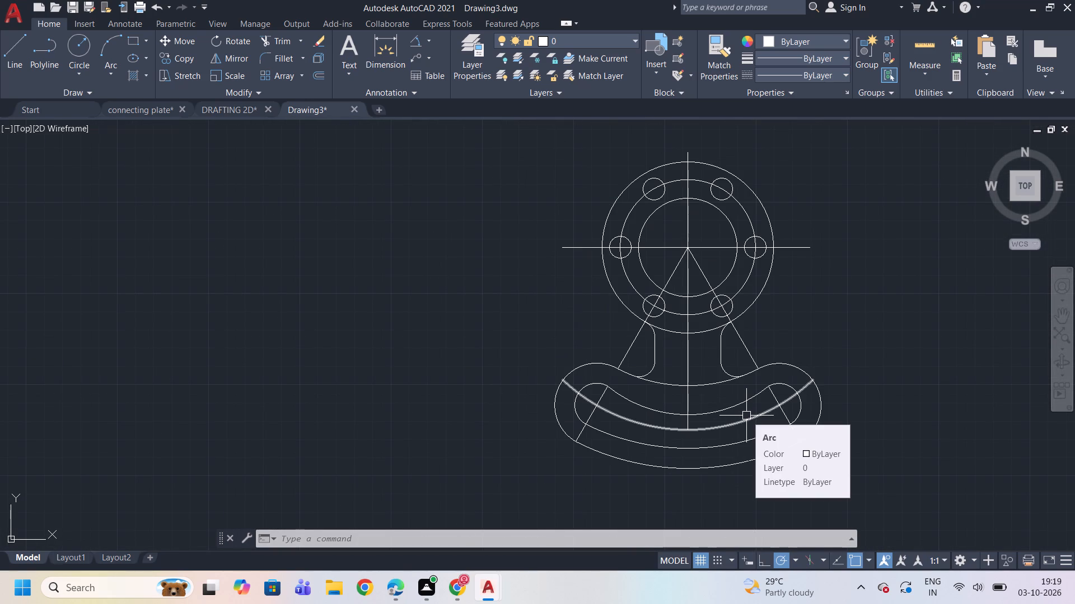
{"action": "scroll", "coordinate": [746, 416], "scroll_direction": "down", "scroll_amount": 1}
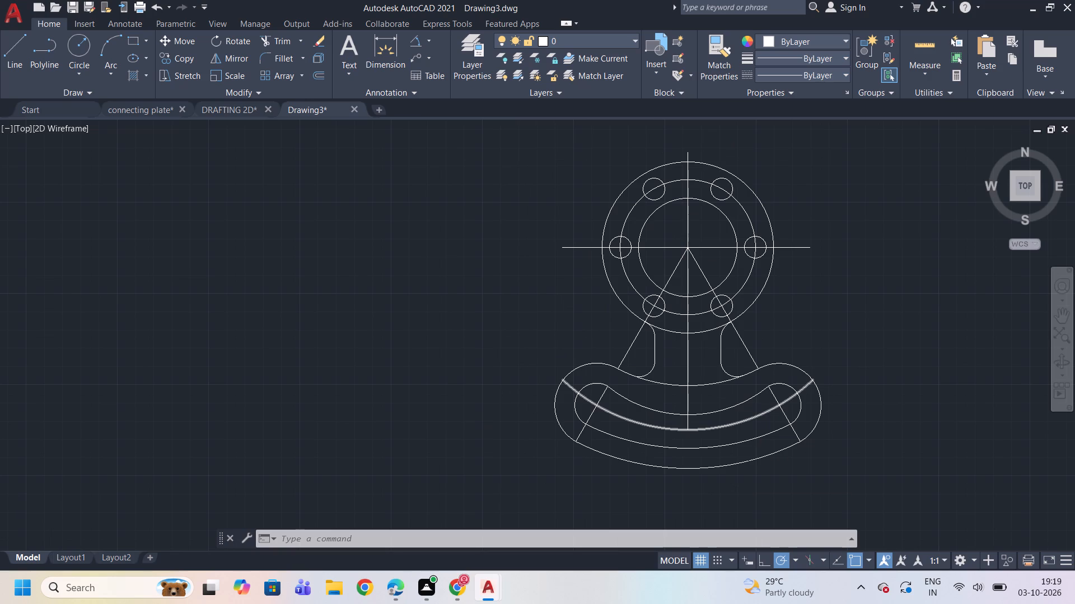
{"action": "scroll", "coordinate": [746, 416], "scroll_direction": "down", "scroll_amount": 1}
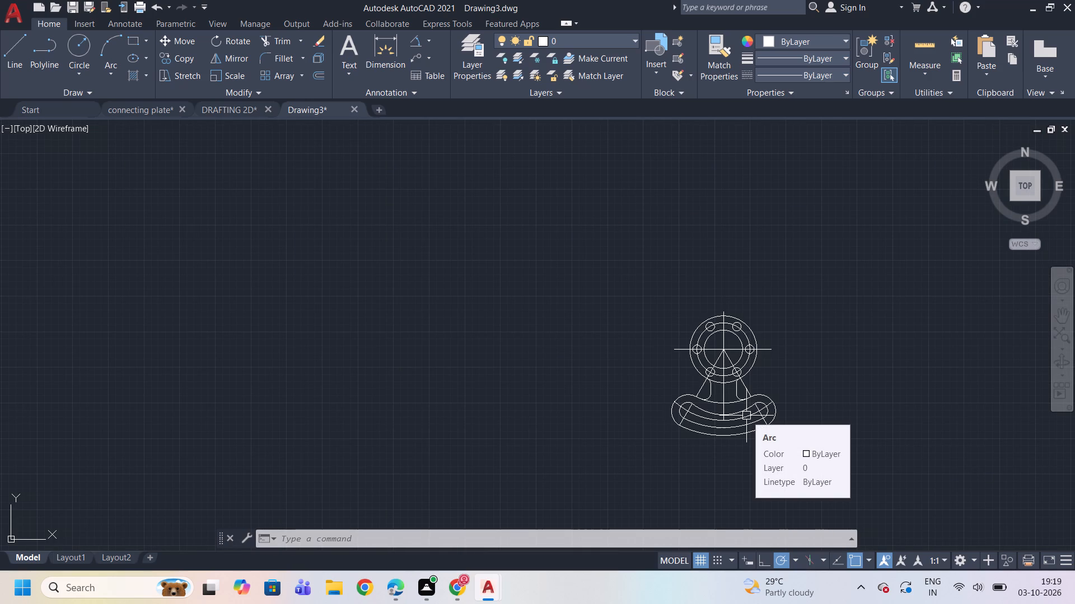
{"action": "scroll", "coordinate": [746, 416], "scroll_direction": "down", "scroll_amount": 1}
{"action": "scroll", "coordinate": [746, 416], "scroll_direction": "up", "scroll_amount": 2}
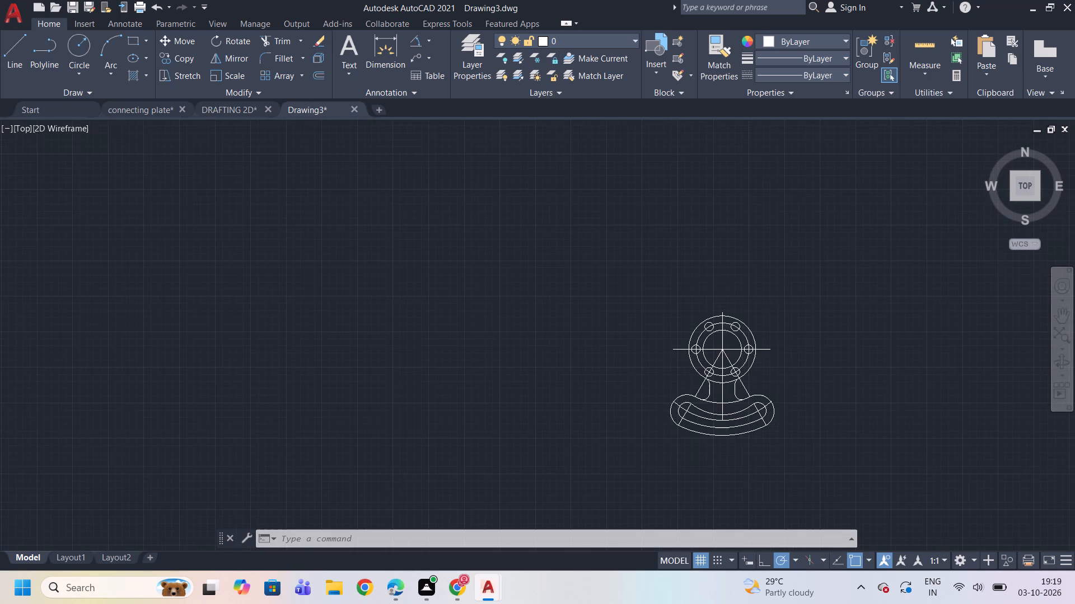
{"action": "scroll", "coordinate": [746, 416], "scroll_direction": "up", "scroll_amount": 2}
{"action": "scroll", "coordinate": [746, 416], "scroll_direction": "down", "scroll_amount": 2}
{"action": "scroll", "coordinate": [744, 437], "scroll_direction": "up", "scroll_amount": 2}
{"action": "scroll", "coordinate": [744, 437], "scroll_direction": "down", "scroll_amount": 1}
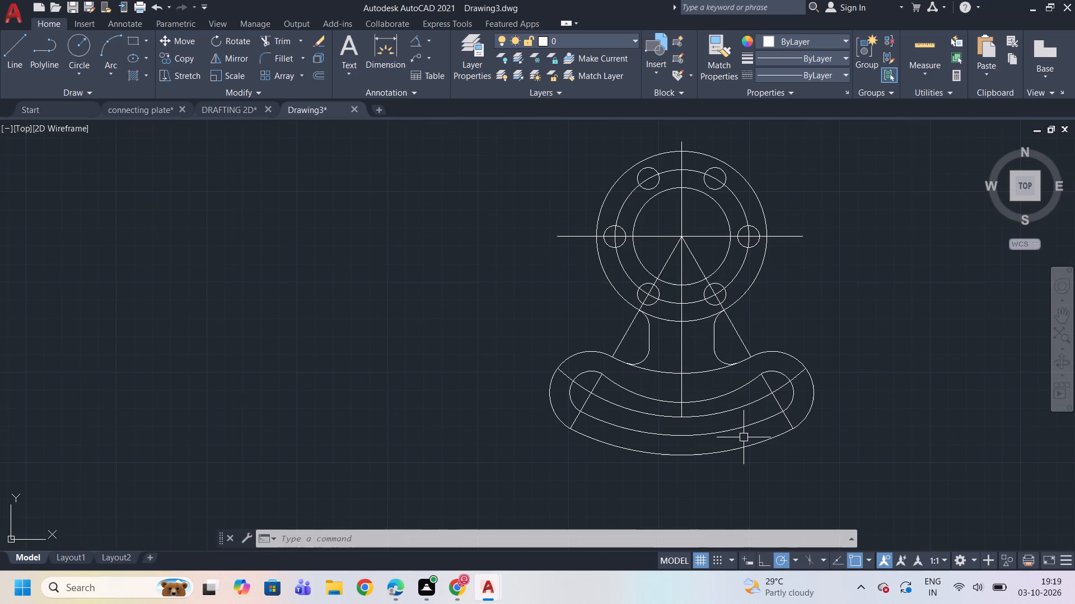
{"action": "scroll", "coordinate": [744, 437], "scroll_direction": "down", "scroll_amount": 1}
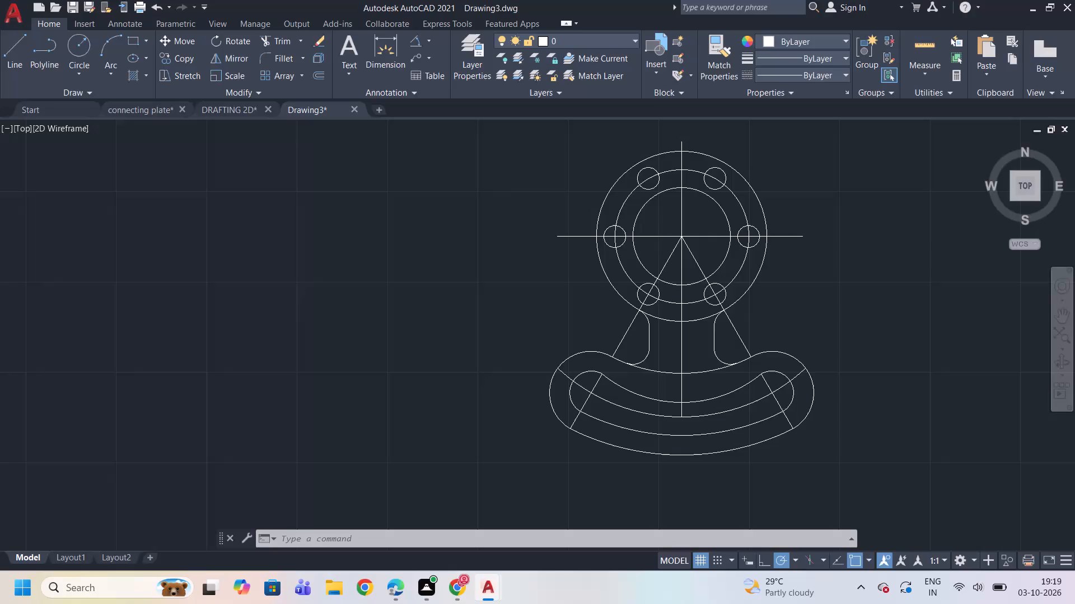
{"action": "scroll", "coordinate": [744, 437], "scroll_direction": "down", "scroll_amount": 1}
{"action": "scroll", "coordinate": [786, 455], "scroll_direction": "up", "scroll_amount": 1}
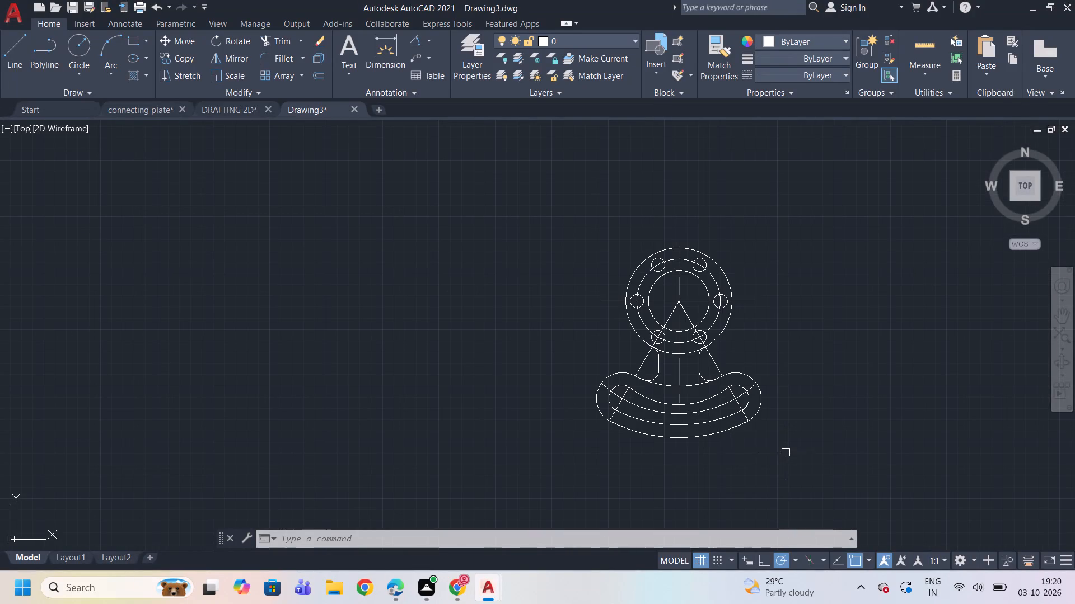
Examine the rounded right-hand end of the curved arm and its slot up close.
{"action": "scroll", "coordinate": [784, 430], "scroll_direction": "up", "scroll_amount": 2}
{"action": "scroll", "coordinate": [784, 430], "scroll_direction": "down", "scroll_amount": 1}
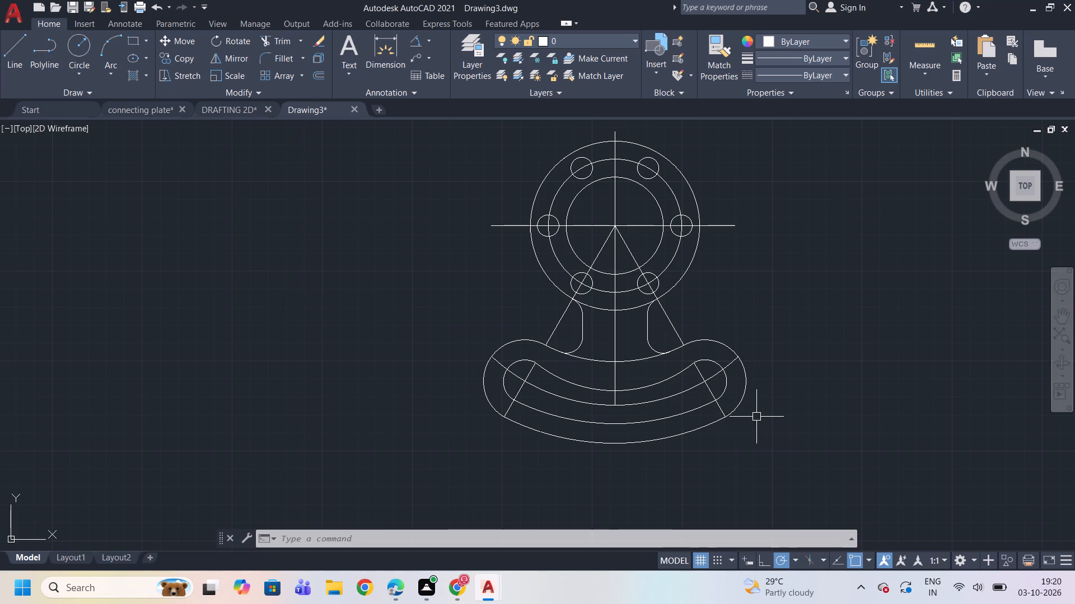
{"action": "scroll", "coordinate": [756, 417], "scroll_direction": "up", "scroll_amount": 2}
{"action": "scroll", "coordinate": [674, 347], "scroll_direction": "up", "scroll_amount": 4}
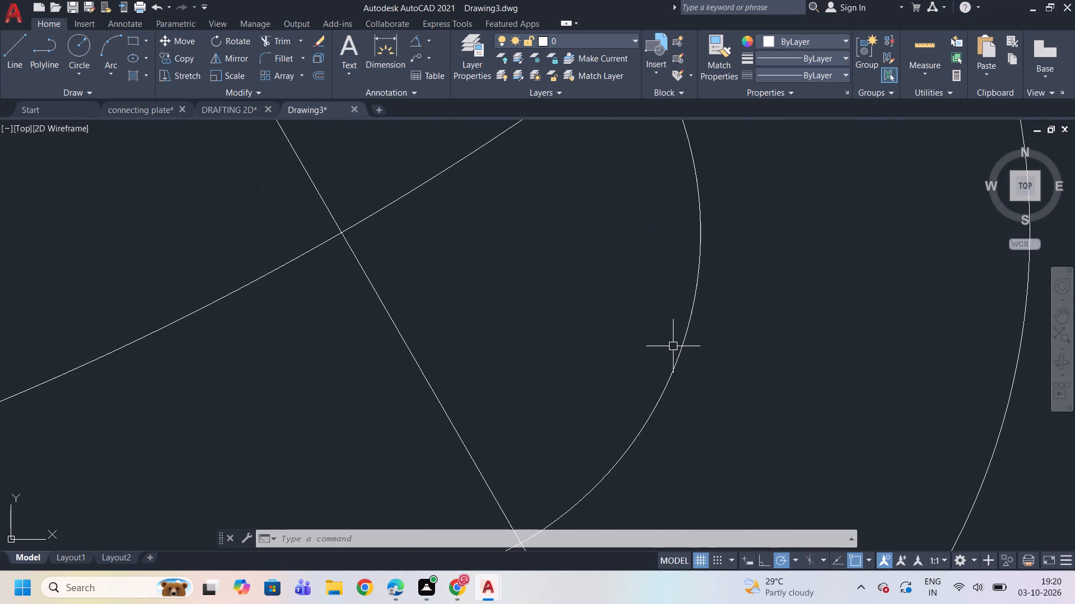
{"action": "scroll", "coordinate": [667, 343], "scroll_direction": "down", "scroll_amount": 3}
{"action": "scroll", "coordinate": [667, 343], "scroll_direction": "up", "scroll_amount": 2}
{"action": "scroll", "coordinate": [667, 343], "scroll_direction": "down", "scroll_amount": 2}
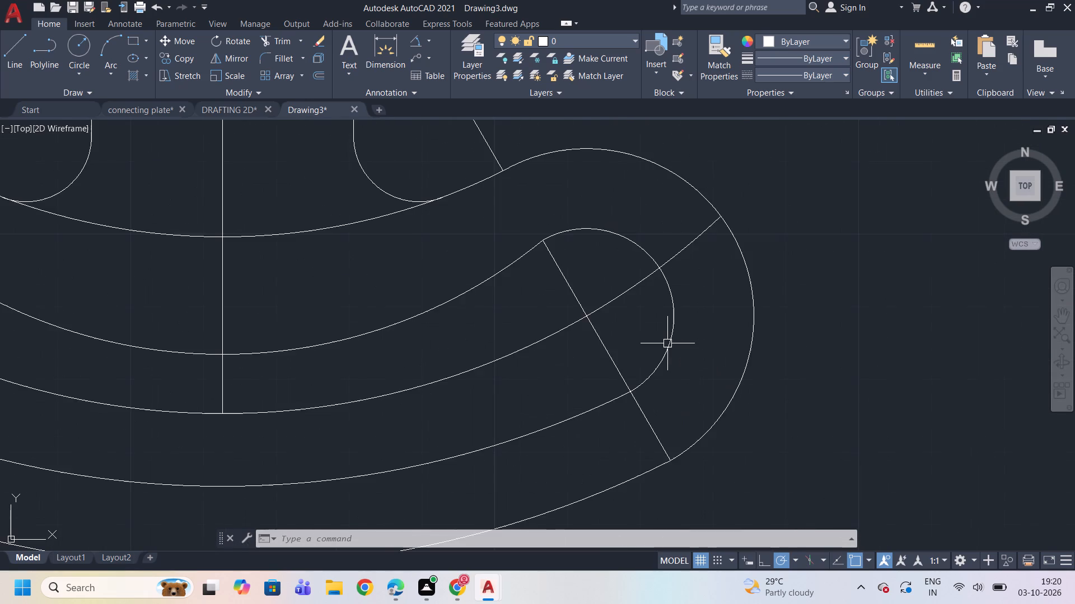
{"action": "scroll", "coordinate": [667, 343], "scroll_direction": "down", "scroll_amount": 3}
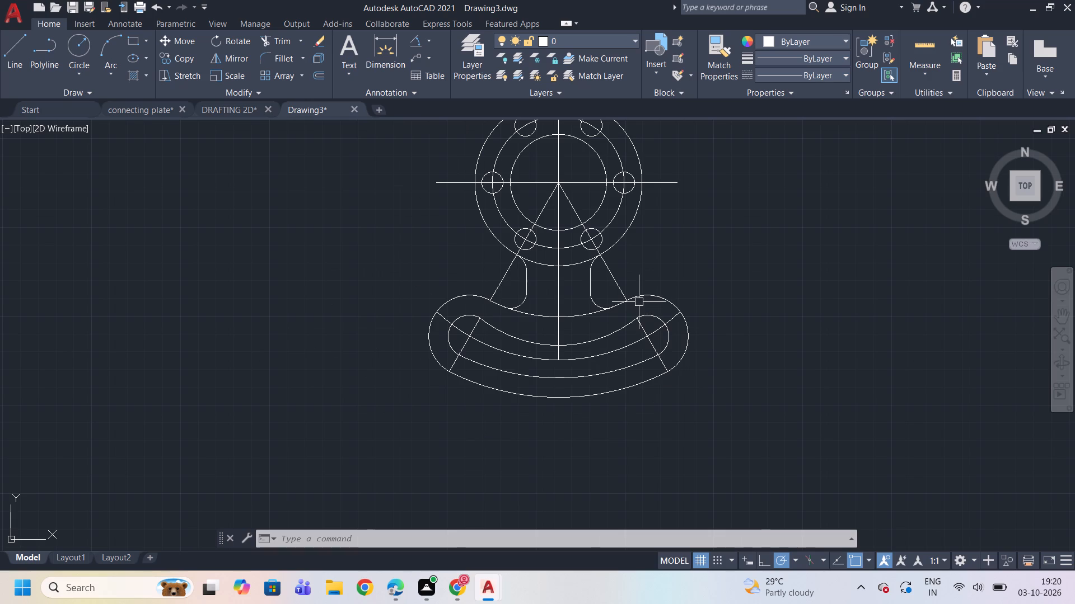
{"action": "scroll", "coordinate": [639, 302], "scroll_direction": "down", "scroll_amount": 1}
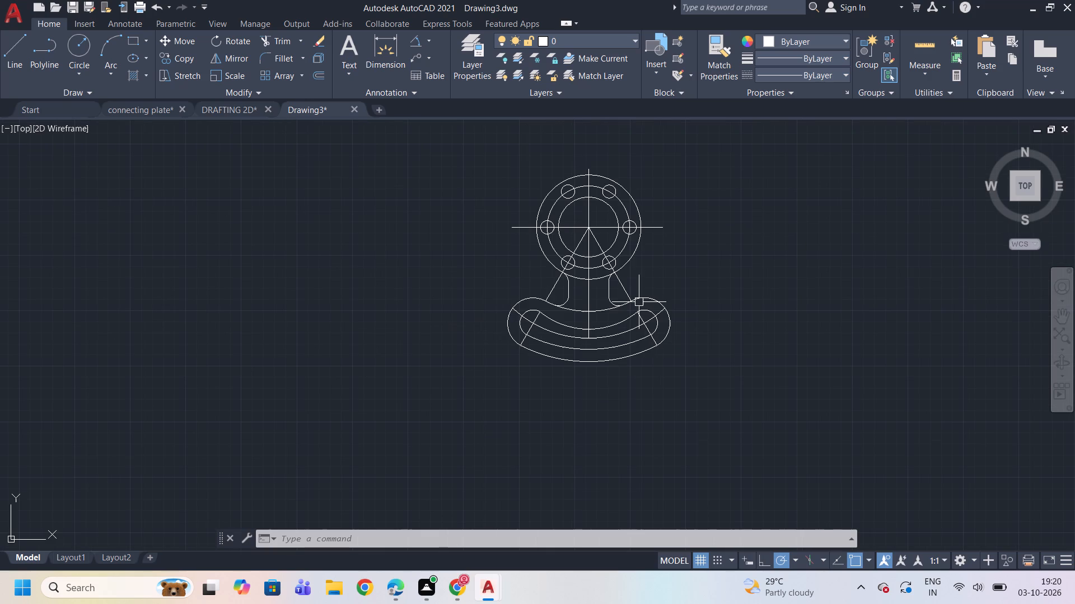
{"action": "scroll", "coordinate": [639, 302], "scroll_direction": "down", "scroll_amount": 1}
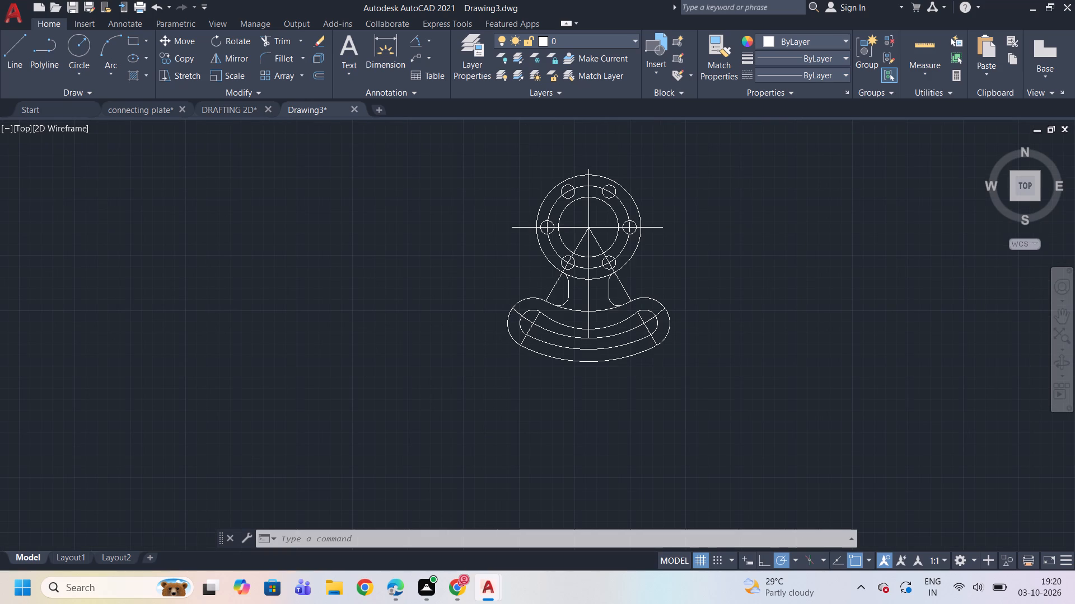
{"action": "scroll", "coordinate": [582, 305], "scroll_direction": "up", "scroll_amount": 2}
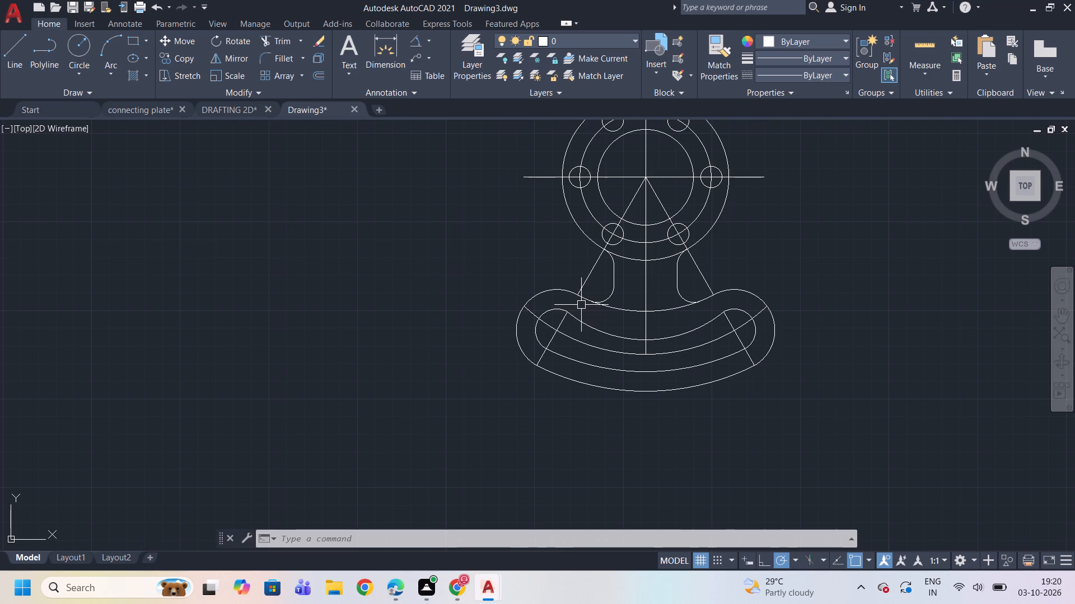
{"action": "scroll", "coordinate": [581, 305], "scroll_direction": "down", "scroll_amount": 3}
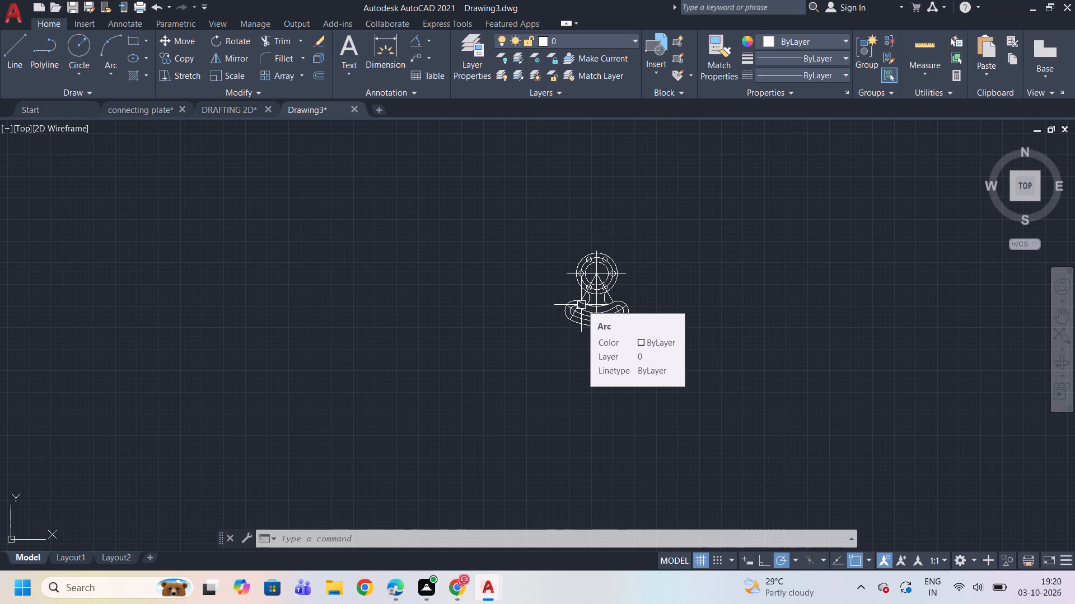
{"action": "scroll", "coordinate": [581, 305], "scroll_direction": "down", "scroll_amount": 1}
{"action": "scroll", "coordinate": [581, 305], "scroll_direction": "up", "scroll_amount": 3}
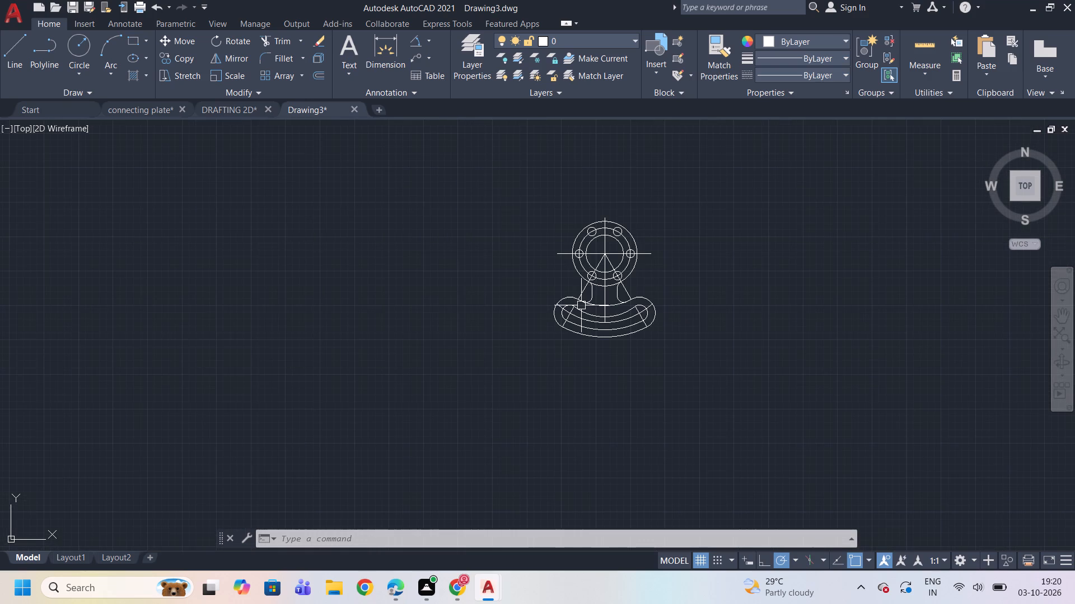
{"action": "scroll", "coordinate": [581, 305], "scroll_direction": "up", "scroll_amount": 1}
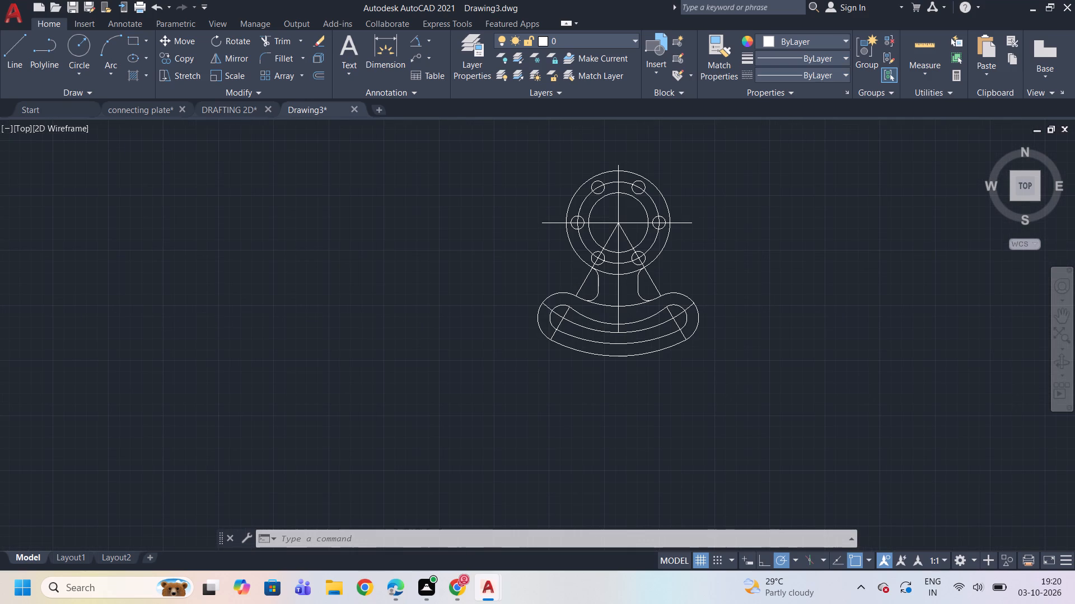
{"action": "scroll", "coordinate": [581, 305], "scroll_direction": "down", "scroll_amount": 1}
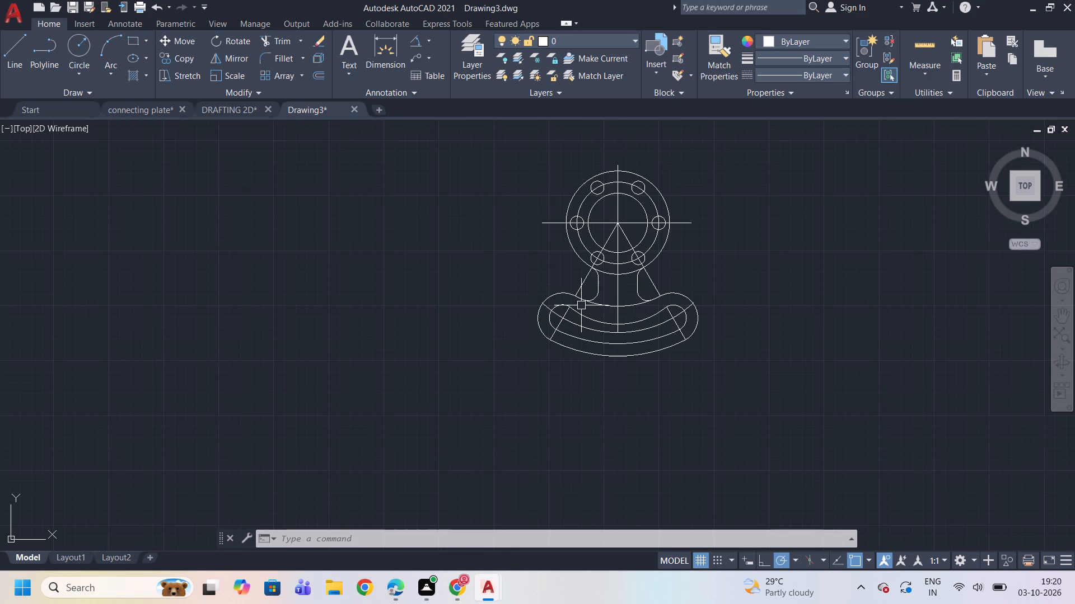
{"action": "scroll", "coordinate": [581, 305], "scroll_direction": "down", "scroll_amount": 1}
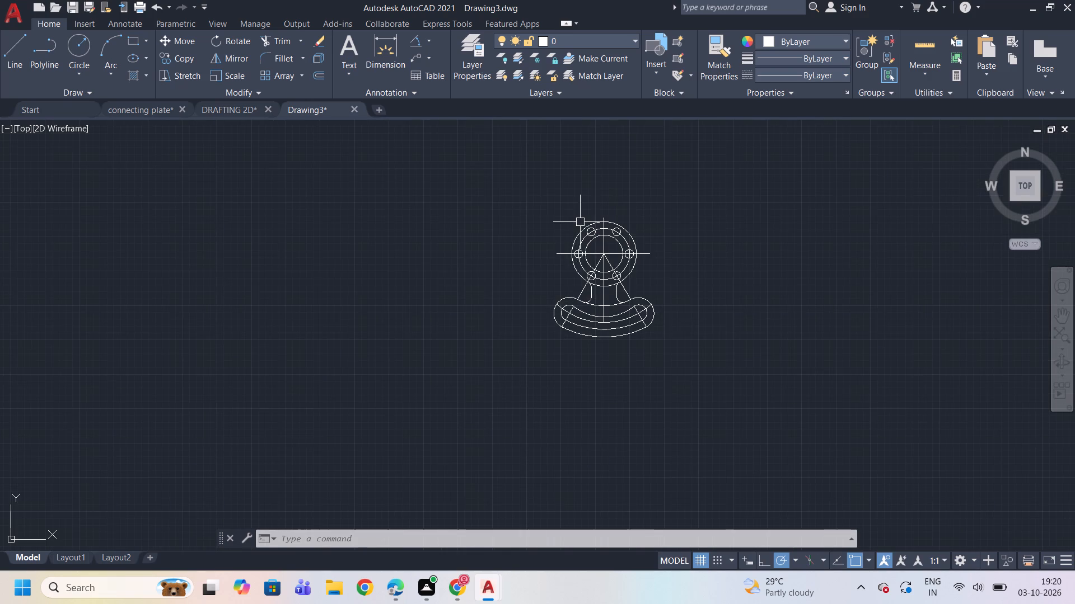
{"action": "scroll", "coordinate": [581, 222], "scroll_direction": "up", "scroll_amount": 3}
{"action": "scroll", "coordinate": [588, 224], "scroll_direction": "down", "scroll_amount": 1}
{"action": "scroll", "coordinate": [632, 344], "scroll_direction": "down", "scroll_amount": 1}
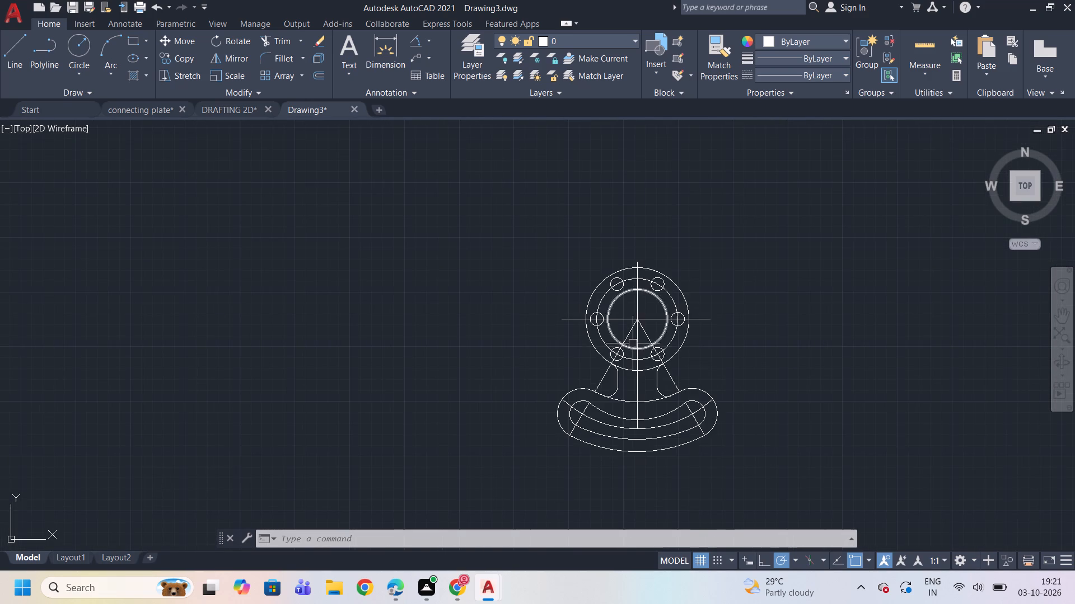
Examine the neck sides, their transition arcs and the curved arm's slot and rounded ends up close.
{"action": "scroll", "coordinate": [634, 358], "scroll_direction": "up", "scroll_amount": 1}
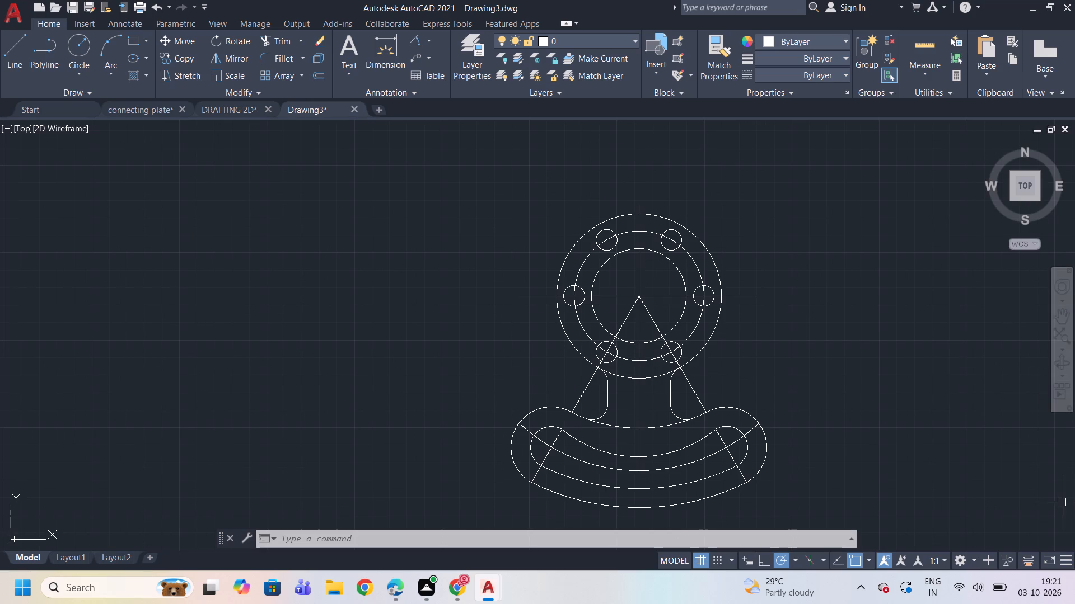
{"action": "scroll", "coordinate": [749, 439], "scroll_direction": "up", "scroll_amount": 3}
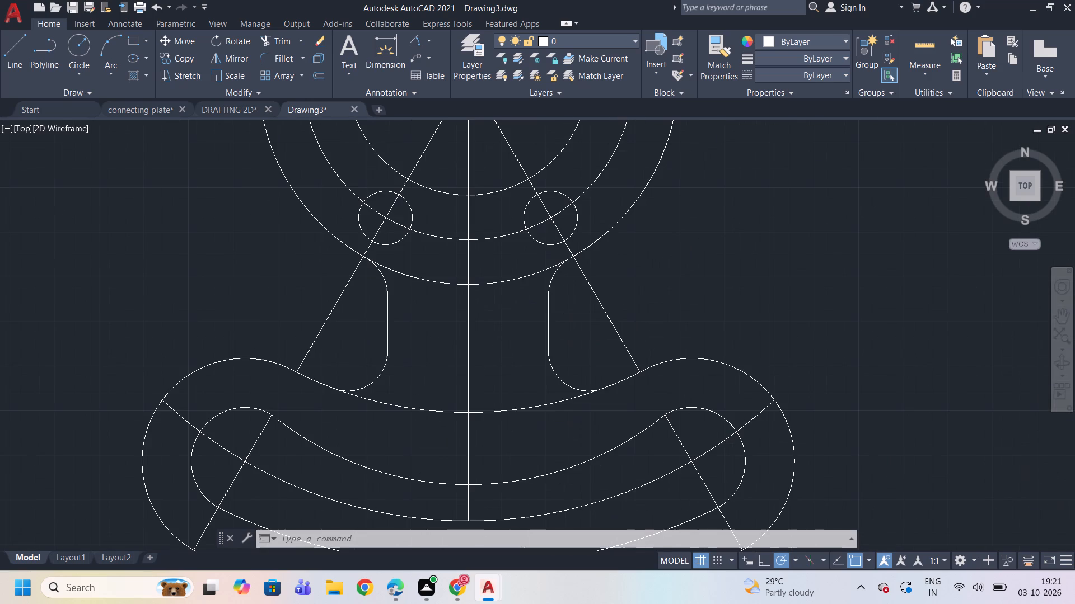
{"action": "scroll", "coordinate": [711, 347], "scroll_direction": "down", "scroll_amount": 1}
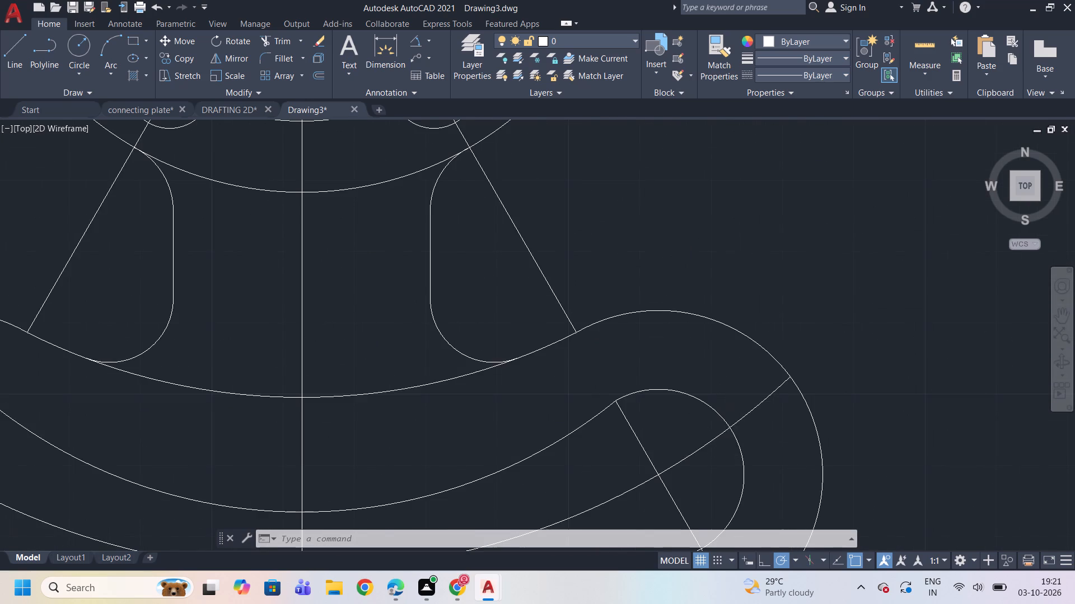
{"action": "scroll", "coordinate": [682, 497], "scroll_direction": "up", "scroll_amount": 2}
{"action": "scroll", "coordinate": [674, 489], "scroll_direction": "down", "scroll_amount": 1}
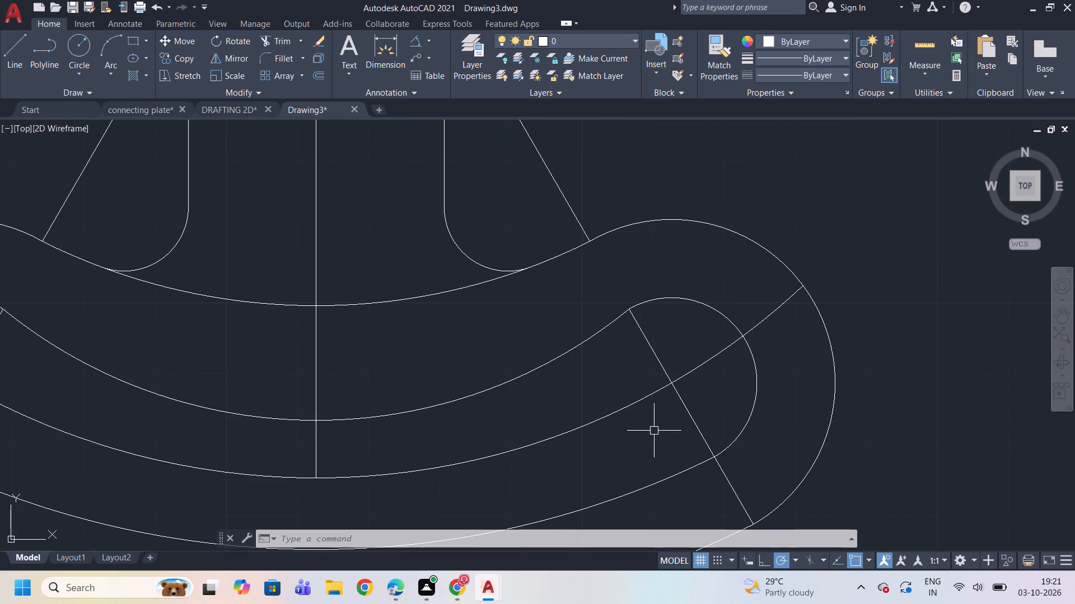
{"action": "scroll", "coordinate": [653, 429], "scroll_direction": "down", "scroll_amount": 1}
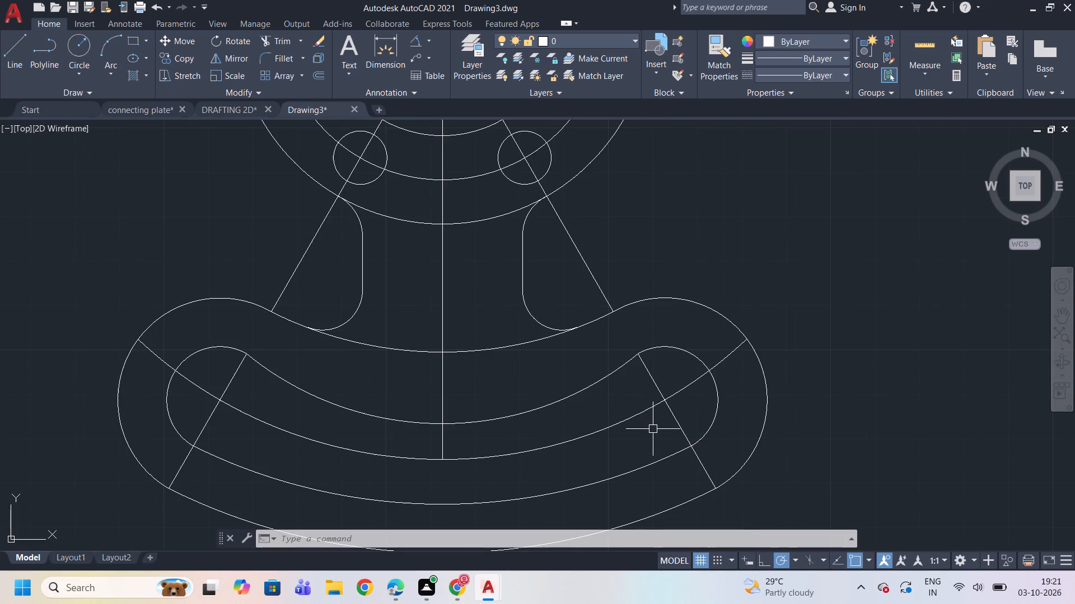
{"action": "scroll", "coordinate": [275, 247], "scroll_direction": "up", "scroll_amount": 1}
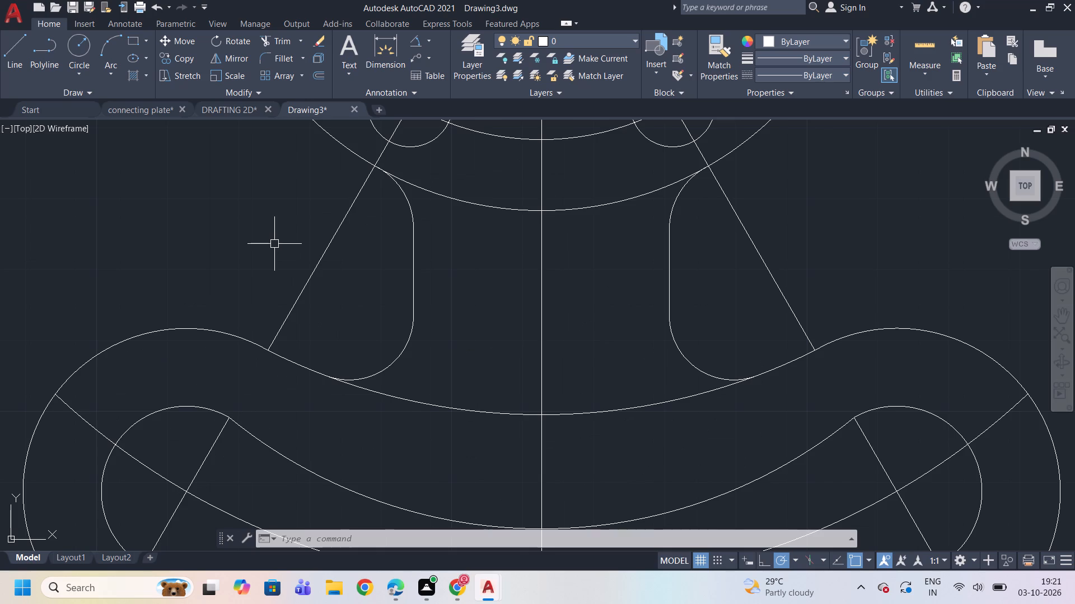
{"action": "scroll", "coordinate": [274, 243], "scroll_direction": "down", "scroll_amount": 2}
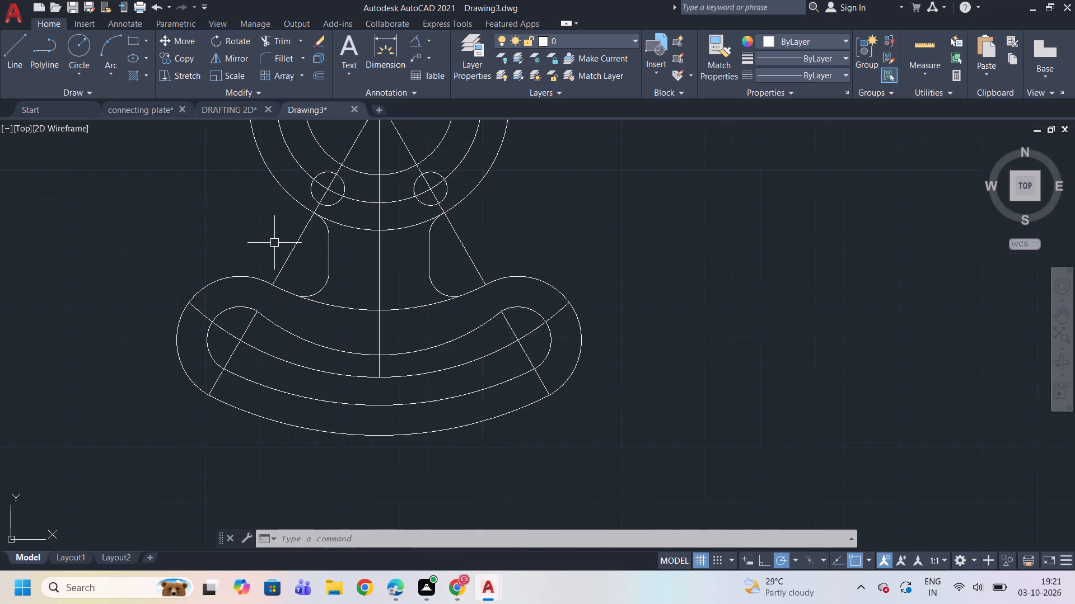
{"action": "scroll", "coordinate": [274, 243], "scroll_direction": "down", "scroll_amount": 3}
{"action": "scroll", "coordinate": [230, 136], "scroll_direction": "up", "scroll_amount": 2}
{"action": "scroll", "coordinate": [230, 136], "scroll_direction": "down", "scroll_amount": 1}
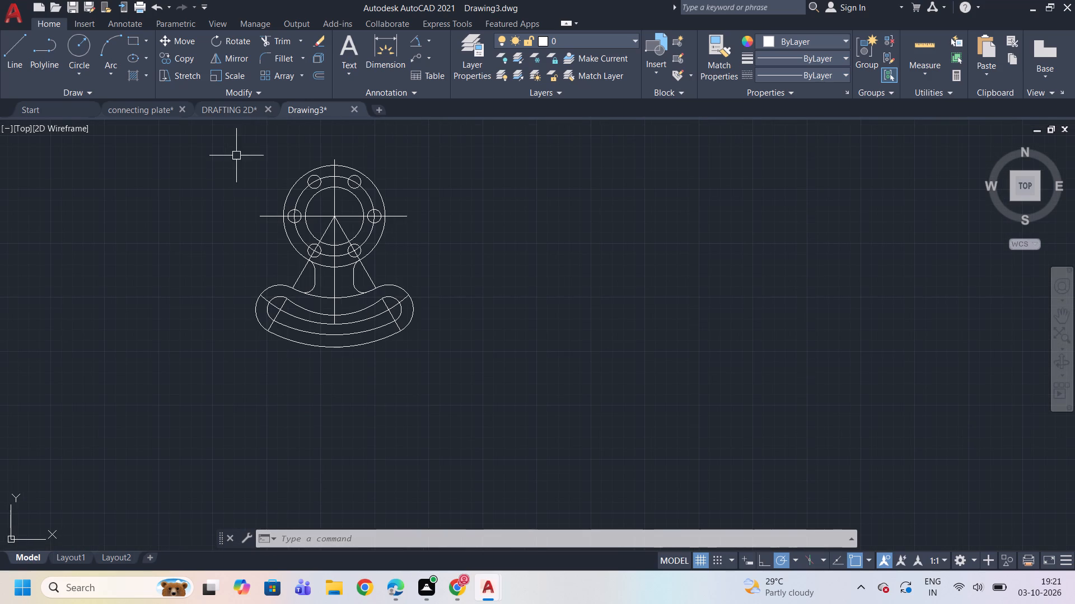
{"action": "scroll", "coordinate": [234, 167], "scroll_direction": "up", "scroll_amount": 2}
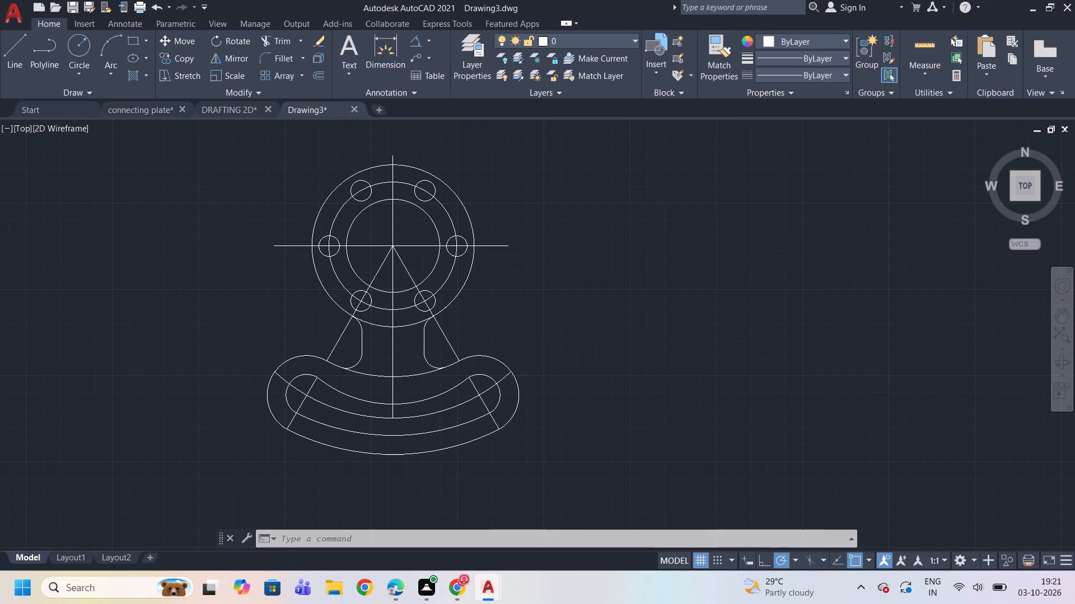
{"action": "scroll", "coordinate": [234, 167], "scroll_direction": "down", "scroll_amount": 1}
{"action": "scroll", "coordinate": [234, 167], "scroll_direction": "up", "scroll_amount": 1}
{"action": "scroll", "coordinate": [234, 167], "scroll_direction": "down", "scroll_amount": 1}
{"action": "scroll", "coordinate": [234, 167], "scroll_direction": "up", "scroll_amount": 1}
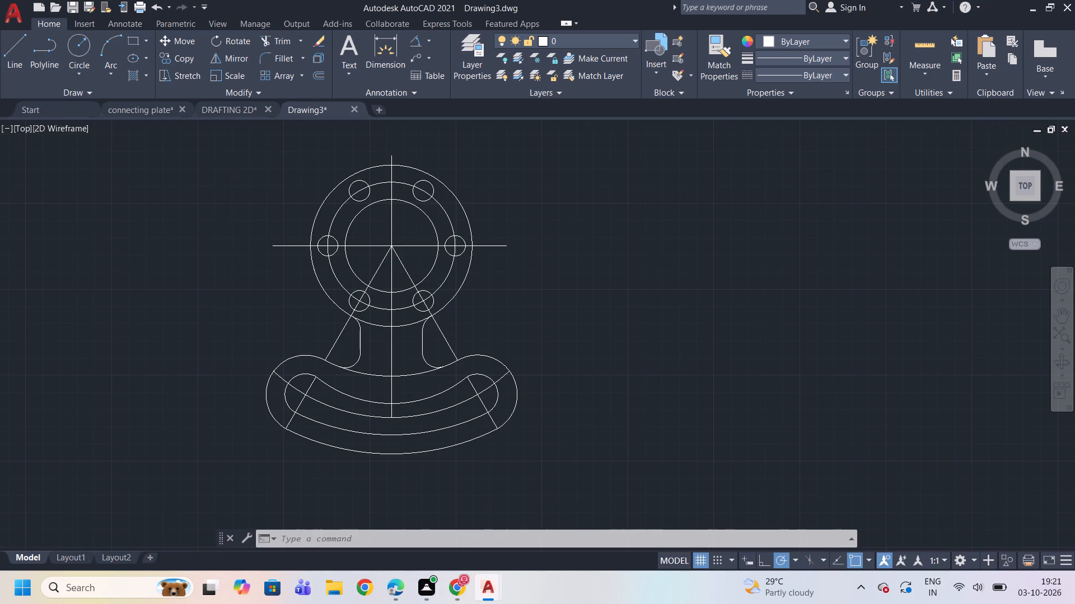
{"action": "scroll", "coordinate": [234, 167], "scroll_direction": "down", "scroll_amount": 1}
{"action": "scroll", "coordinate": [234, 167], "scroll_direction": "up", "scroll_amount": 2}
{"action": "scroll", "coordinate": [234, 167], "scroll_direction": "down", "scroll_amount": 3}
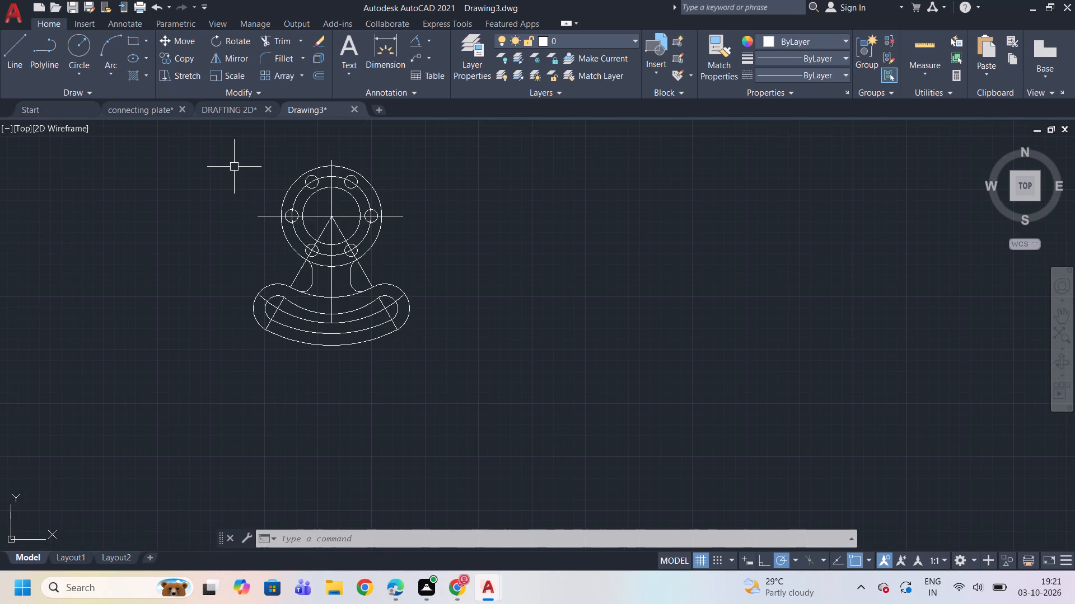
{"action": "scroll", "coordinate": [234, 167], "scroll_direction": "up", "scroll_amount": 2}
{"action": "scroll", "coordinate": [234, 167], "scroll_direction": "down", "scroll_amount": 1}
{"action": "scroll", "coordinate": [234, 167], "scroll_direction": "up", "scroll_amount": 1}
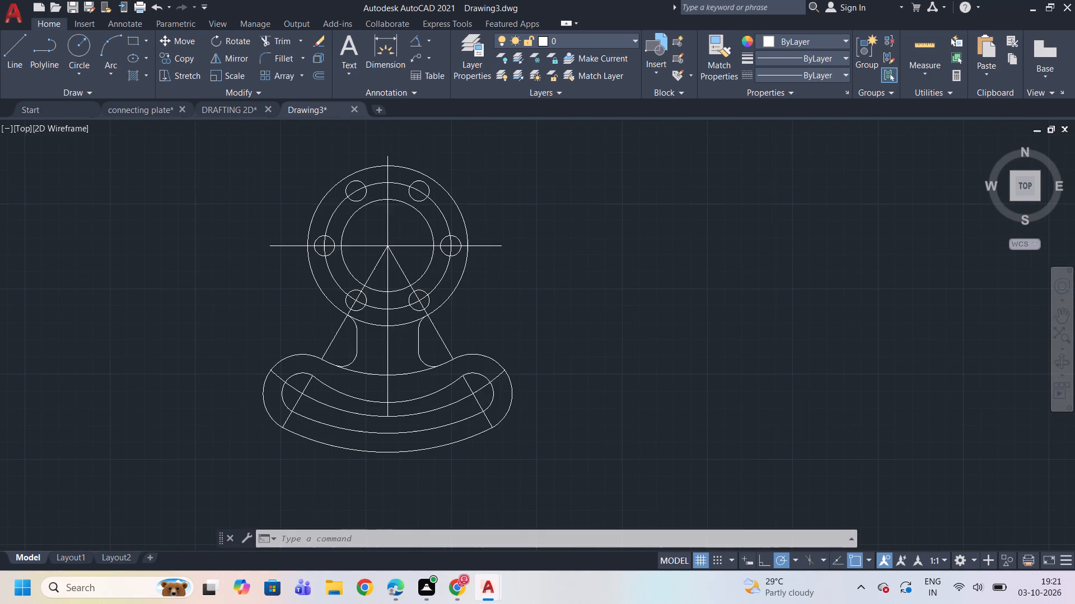
Examine the flange's upper bolt holes, bolt circle and outer circle up close.
{"action": "scroll", "coordinate": [410, 183], "scroll_direction": "up", "scroll_amount": 4}
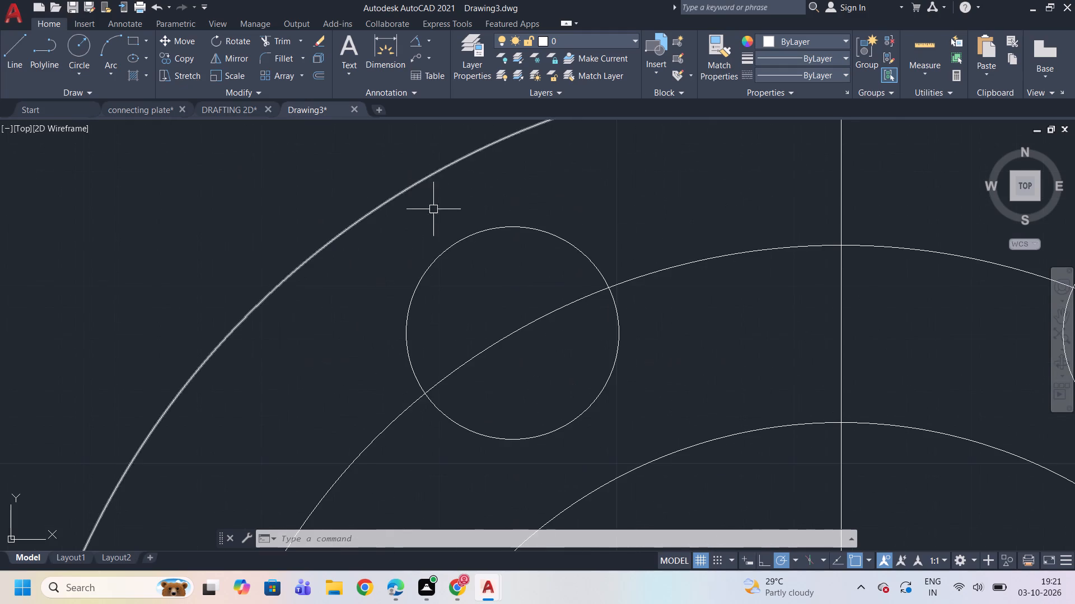
{"action": "scroll", "coordinate": [466, 247], "scroll_direction": "up", "scroll_amount": 5}
{"action": "scroll", "coordinate": [468, 247], "scroll_direction": "down", "scroll_amount": 8}
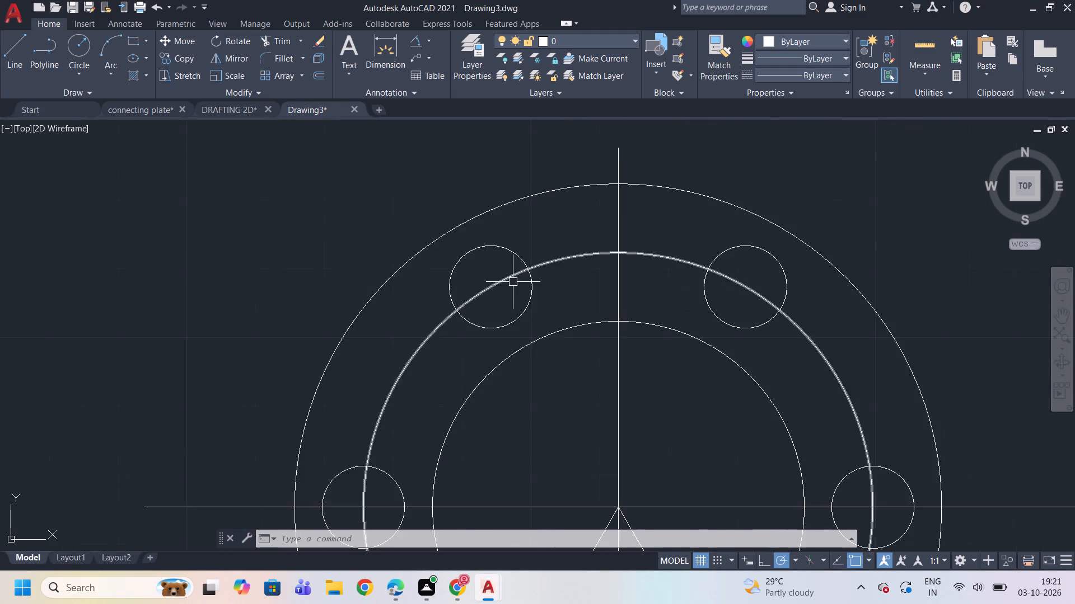
{"action": "scroll", "coordinate": [513, 282], "scroll_direction": "down", "scroll_amount": 2}
{"action": "scroll", "coordinate": [620, 475], "scroll_direction": "up", "scroll_amount": 4}
{"action": "scroll", "coordinate": [620, 477], "scroll_direction": "down", "scroll_amount": 5}
{"action": "scroll", "coordinate": [620, 545], "scroll_direction": "up", "scroll_amount": 2}
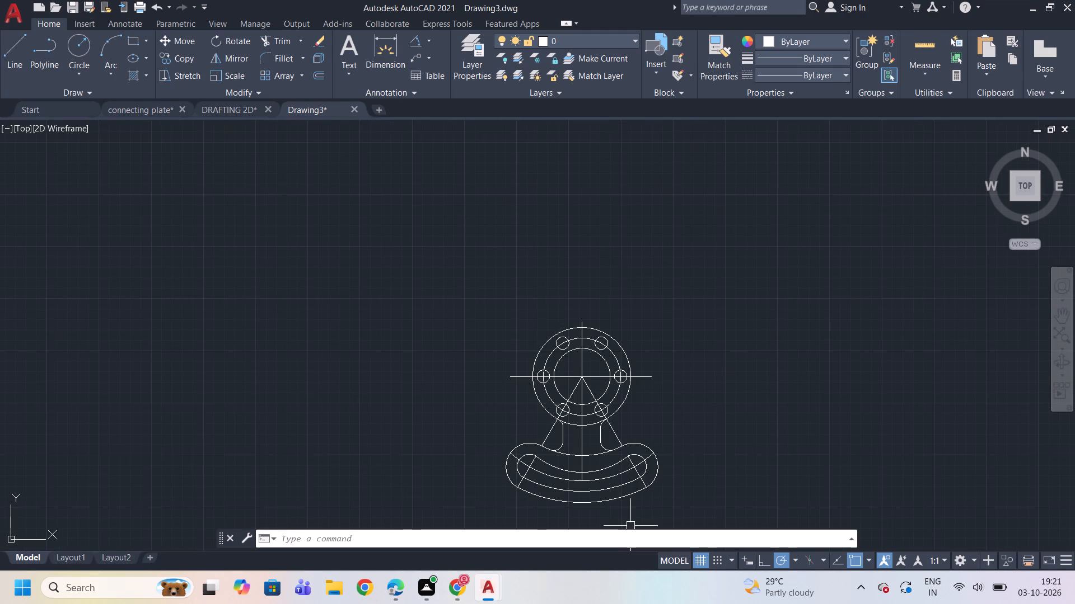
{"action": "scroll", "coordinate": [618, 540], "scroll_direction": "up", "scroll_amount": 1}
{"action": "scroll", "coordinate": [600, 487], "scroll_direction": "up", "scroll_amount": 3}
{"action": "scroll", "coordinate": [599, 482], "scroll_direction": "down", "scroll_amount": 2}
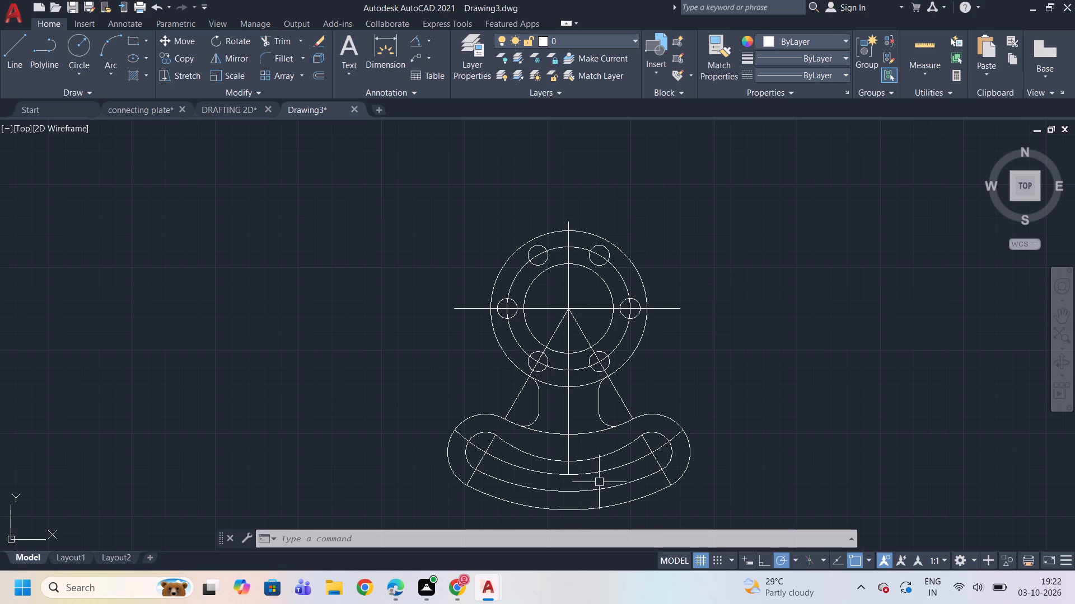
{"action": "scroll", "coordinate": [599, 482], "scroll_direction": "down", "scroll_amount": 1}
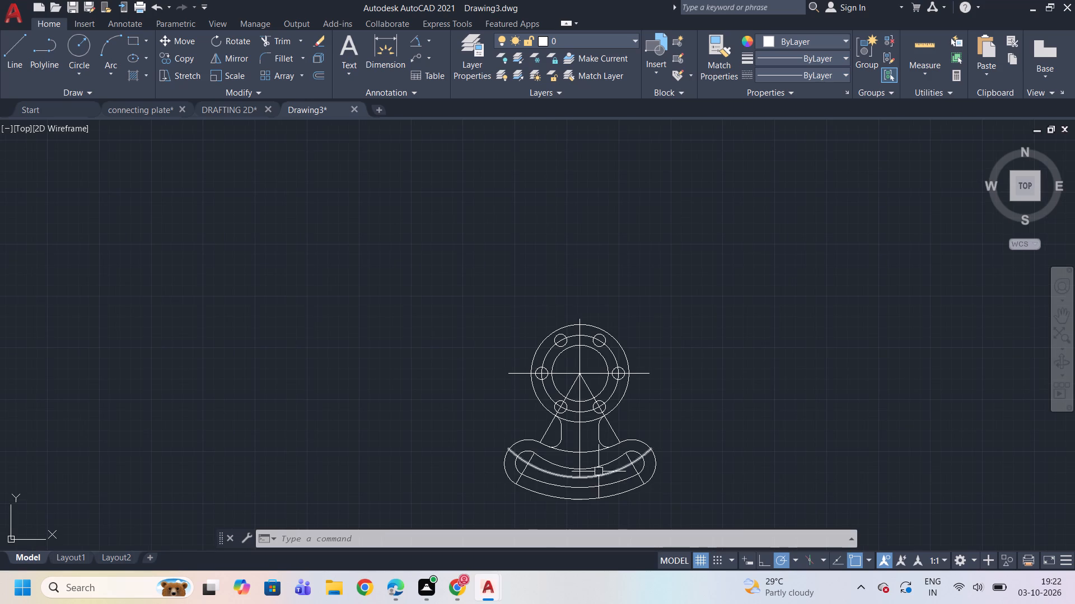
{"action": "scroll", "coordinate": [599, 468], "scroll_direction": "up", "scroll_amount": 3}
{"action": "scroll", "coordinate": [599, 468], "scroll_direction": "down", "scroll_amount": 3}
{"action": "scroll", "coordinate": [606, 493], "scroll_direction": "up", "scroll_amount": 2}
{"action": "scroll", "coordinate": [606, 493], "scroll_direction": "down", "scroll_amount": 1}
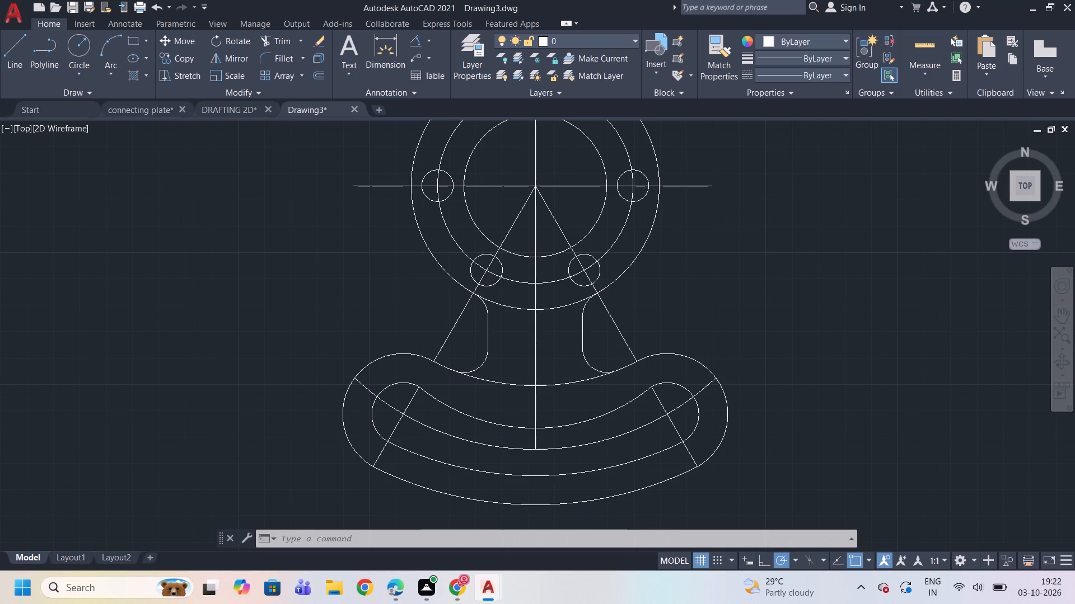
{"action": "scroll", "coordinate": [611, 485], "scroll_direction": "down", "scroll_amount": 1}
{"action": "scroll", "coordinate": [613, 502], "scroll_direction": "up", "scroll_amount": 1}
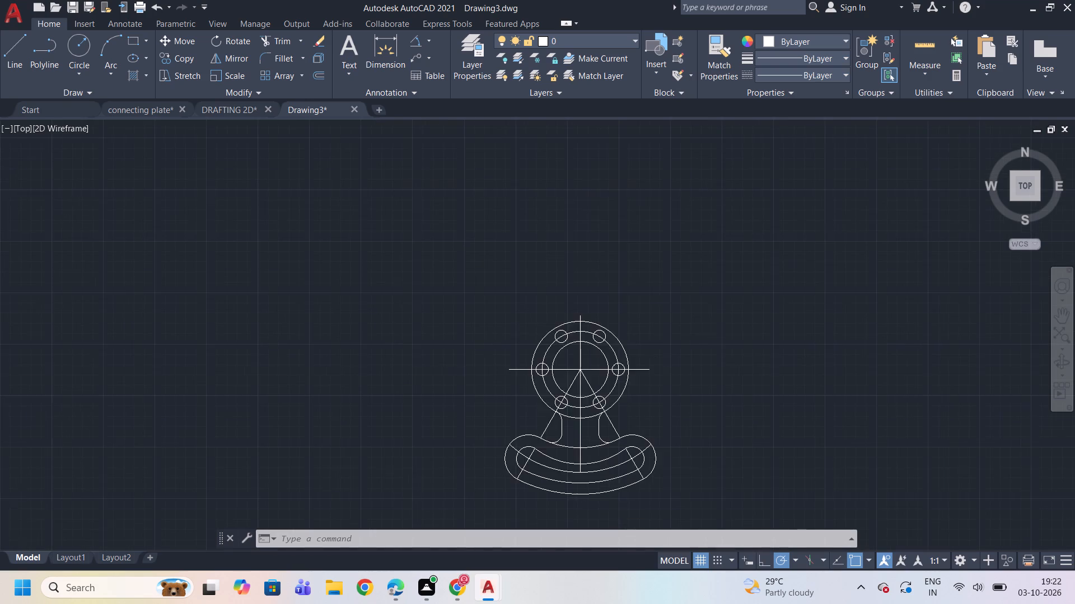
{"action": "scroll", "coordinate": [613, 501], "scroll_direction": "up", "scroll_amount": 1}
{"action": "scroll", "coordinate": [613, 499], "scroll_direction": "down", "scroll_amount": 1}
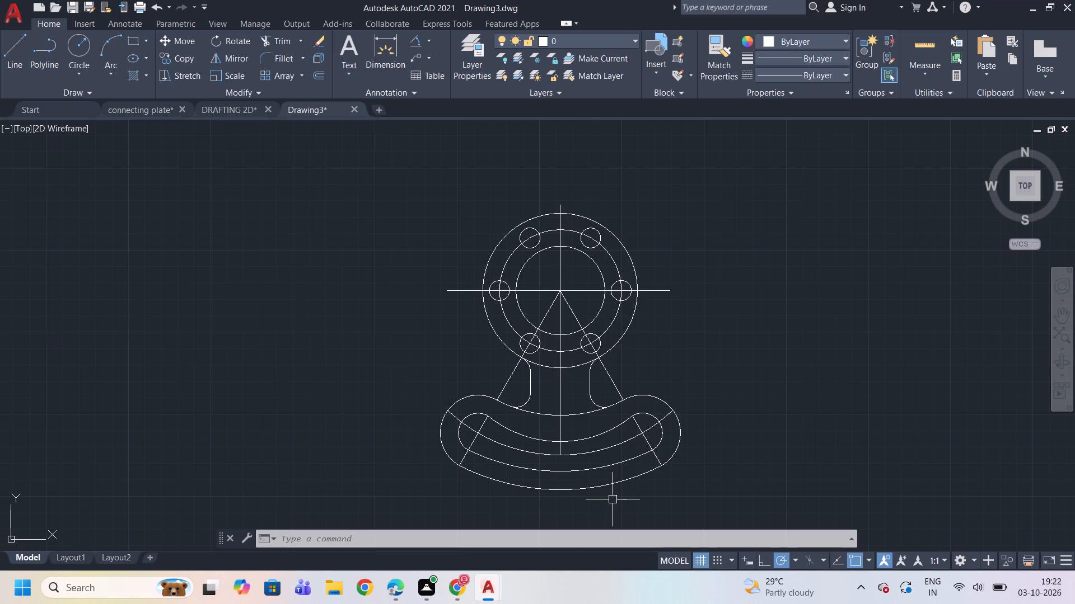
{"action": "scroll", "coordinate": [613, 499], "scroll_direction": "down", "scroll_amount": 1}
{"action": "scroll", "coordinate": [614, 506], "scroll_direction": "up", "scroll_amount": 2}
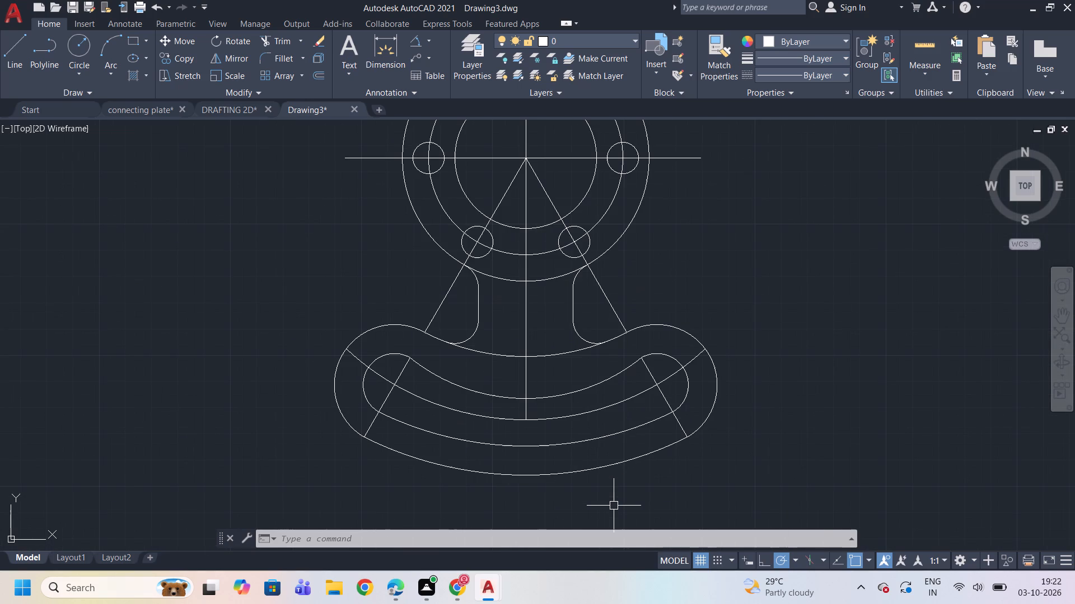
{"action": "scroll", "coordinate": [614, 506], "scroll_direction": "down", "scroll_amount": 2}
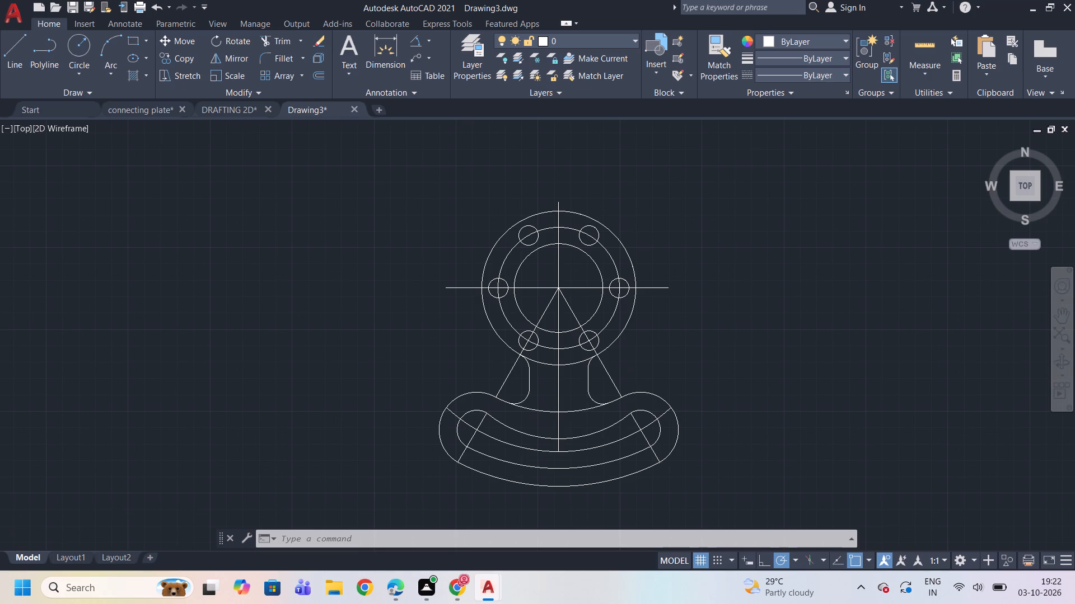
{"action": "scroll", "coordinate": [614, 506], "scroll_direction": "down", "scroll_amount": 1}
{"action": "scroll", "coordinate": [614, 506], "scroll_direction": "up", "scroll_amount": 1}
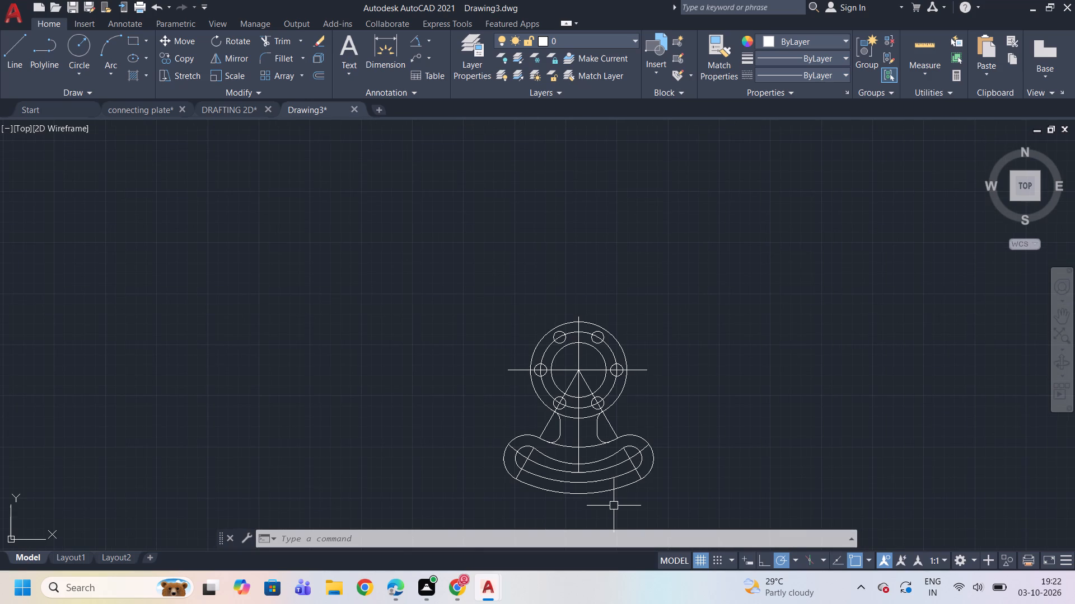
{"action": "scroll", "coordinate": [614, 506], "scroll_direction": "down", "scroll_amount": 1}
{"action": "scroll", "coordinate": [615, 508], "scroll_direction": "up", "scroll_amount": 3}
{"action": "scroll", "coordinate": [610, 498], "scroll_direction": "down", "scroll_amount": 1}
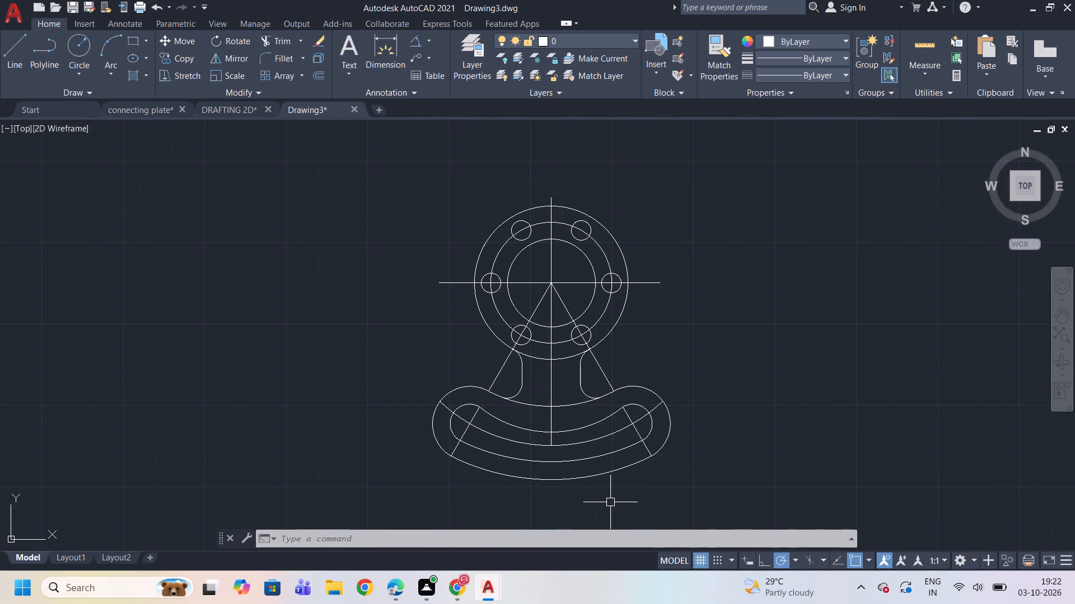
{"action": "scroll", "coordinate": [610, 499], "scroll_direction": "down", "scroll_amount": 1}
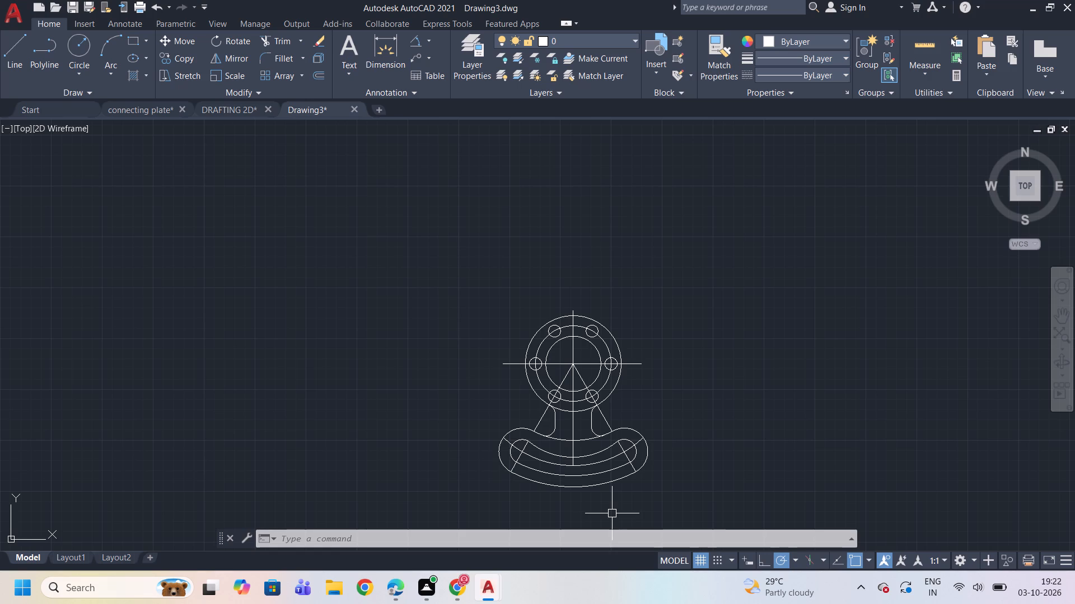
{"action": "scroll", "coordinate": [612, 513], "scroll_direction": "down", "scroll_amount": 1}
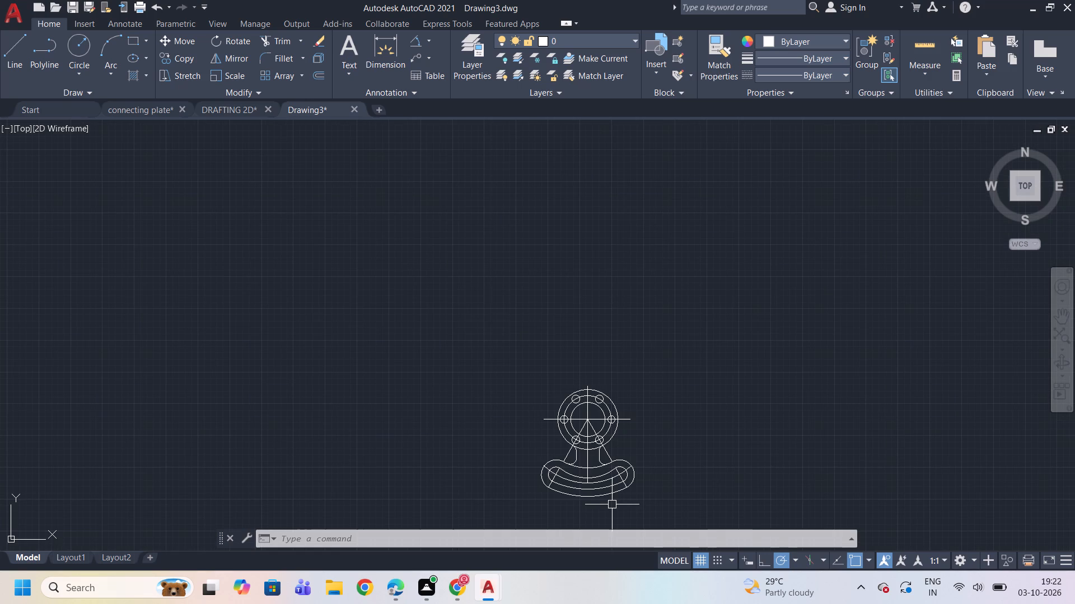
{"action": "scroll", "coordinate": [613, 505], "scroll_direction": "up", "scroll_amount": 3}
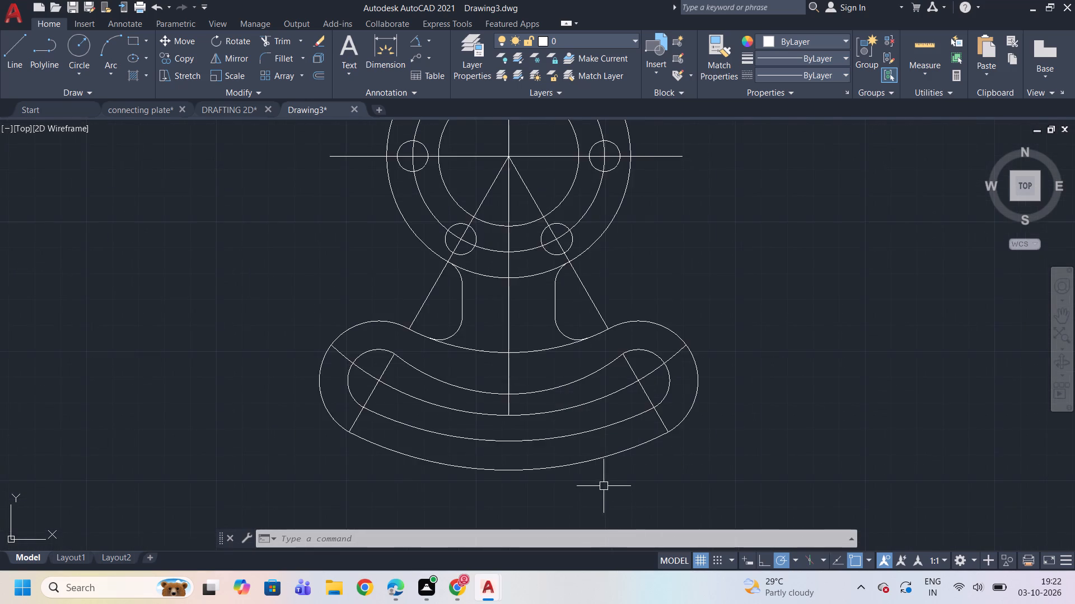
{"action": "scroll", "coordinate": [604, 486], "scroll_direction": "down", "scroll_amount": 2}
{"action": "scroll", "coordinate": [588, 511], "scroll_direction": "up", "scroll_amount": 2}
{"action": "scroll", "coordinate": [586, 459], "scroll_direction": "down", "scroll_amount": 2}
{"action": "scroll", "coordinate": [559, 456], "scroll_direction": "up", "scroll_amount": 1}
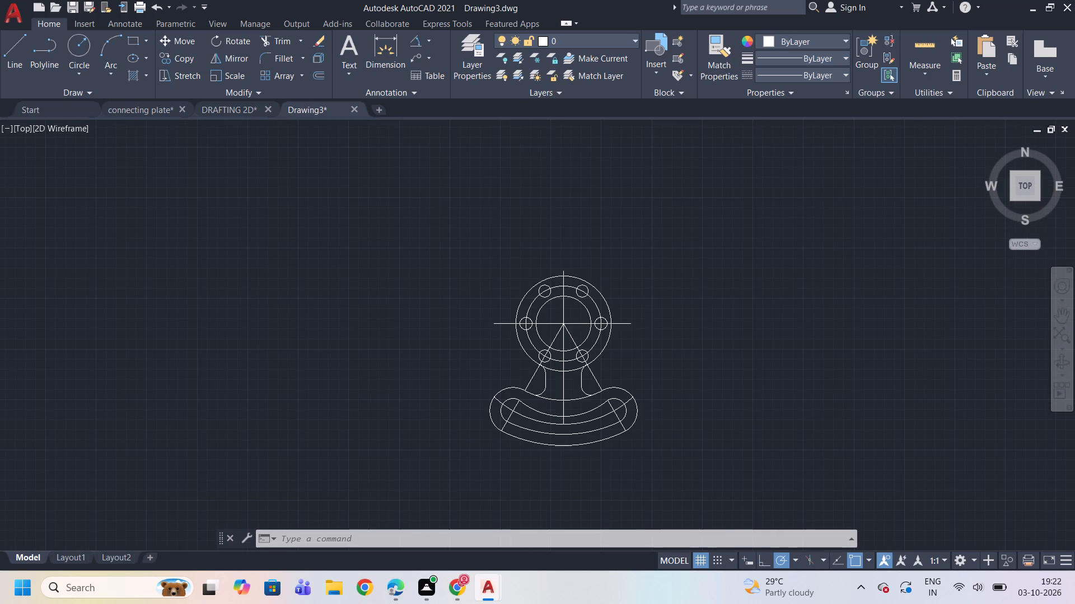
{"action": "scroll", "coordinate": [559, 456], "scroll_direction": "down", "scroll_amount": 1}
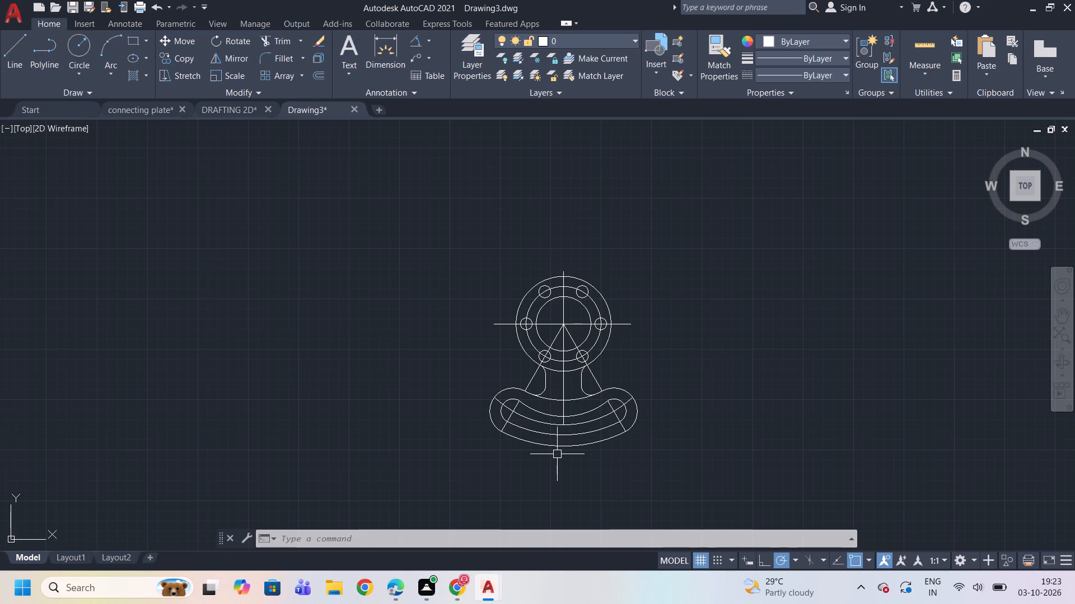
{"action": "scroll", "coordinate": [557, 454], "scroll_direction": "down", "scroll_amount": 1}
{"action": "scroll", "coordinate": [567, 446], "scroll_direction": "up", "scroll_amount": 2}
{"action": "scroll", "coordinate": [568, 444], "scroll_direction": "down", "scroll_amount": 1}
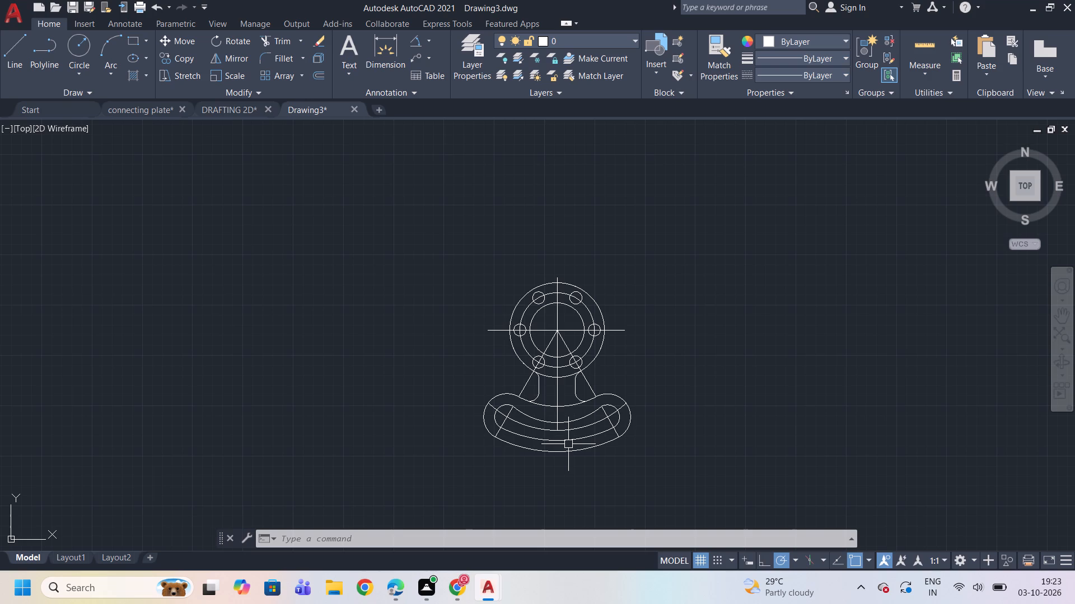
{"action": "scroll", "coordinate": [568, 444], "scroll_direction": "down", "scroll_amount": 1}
Examine the flange's lower bolt holes, the neck's transition arcs and the curved slotted arm up close.
{"action": "scroll", "coordinate": [567, 449], "scroll_direction": "up", "scroll_amount": 2}
{"action": "scroll", "coordinate": [474, 294], "scroll_direction": "up", "scroll_amount": 4}
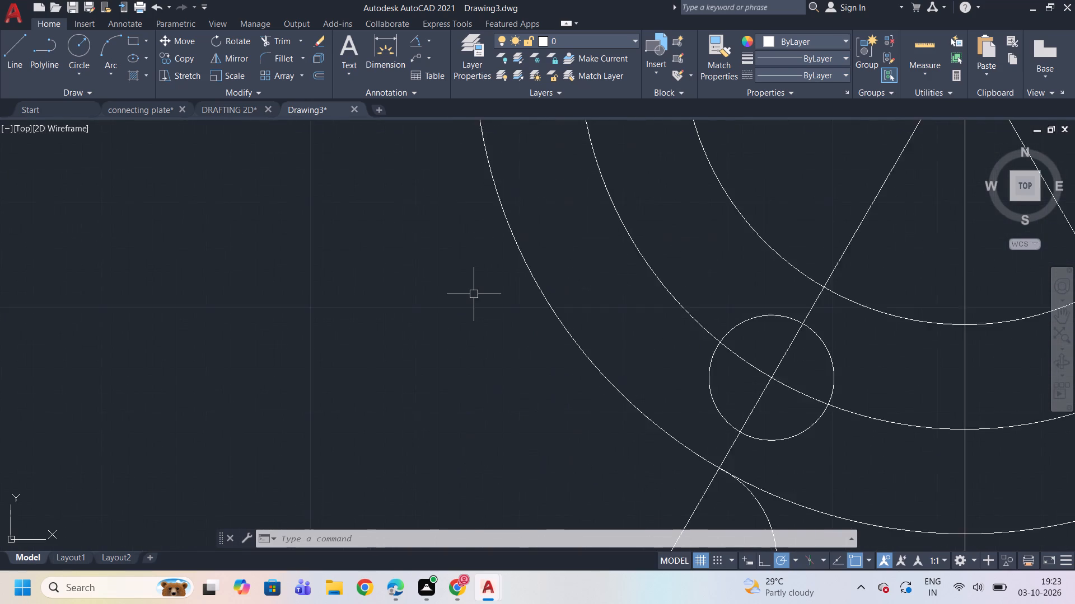
{"action": "scroll", "coordinate": [474, 294], "scroll_direction": "down", "scroll_amount": 2}
{"action": "scroll", "coordinate": [515, 262], "scroll_direction": "down", "scroll_amount": 2}
{"action": "scroll", "coordinate": [610, 246], "scroll_direction": "up", "scroll_amount": 2}
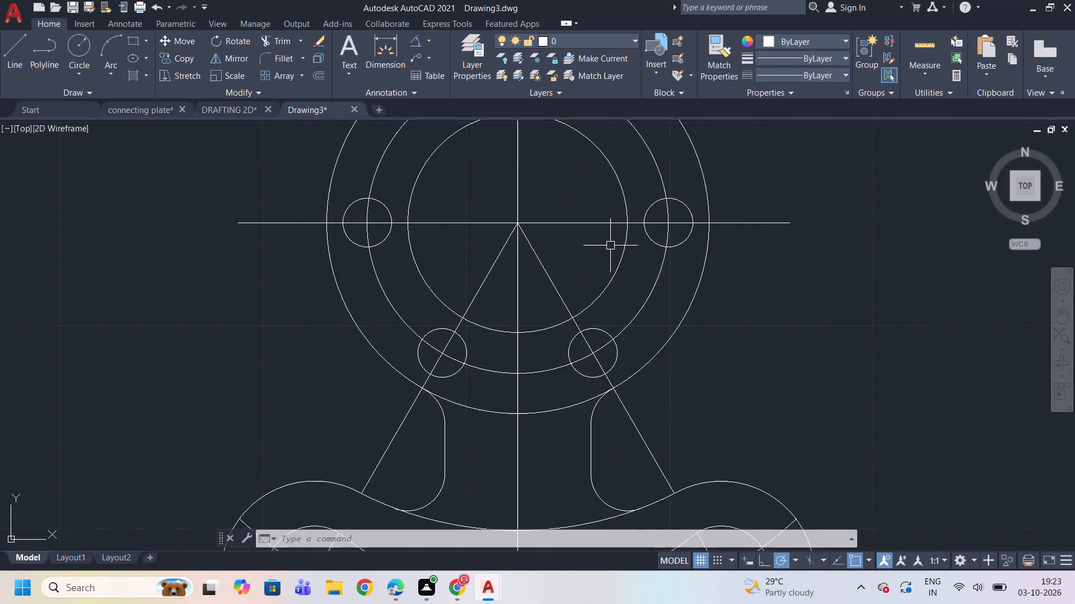
{"action": "scroll", "coordinate": [610, 246], "scroll_direction": "up", "scroll_amount": 1}
{"action": "scroll", "coordinate": [610, 246], "scroll_direction": "down", "scroll_amount": 3}
{"action": "scroll", "coordinate": [608, 339], "scroll_direction": "up", "scroll_amount": 3}
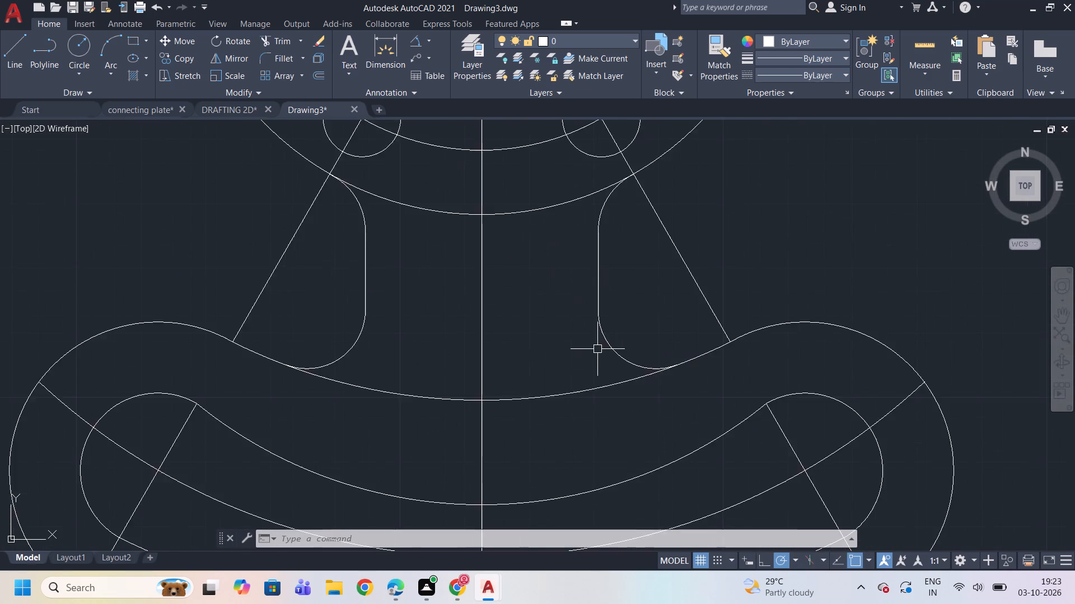
{"action": "scroll", "coordinate": [598, 348], "scroll_direction": "down", "scroll_amount": 4}
{"action": "scroll", "coordinate": [557, 361], "scroll_direction": "up", "scroll_amount": 5}
{"action": "scroll", "coordinate": [556, 360], "scroll_direction": "down", "scroll_amount": 2}
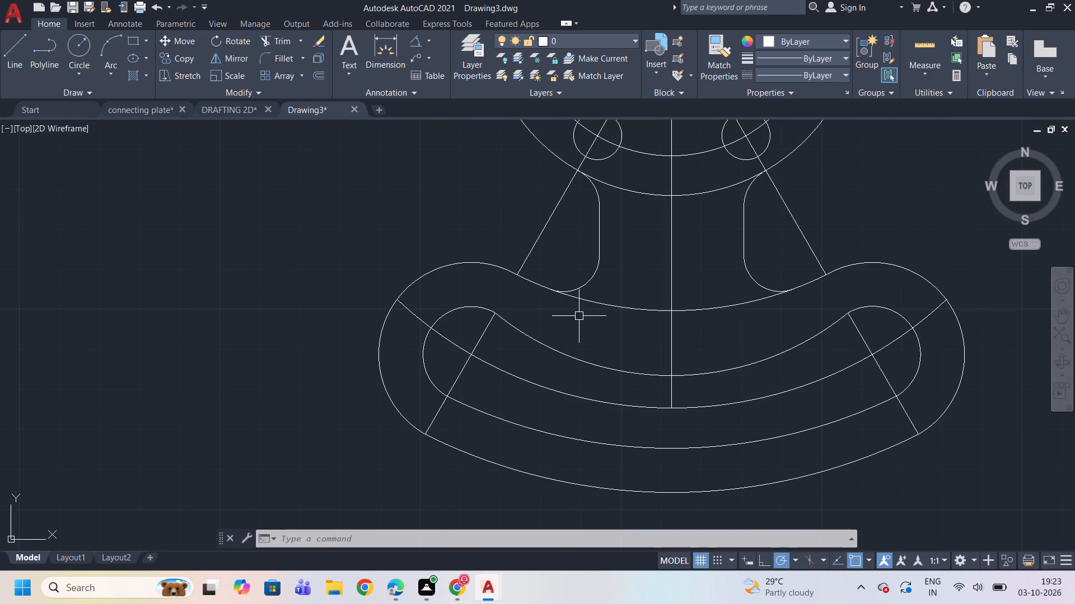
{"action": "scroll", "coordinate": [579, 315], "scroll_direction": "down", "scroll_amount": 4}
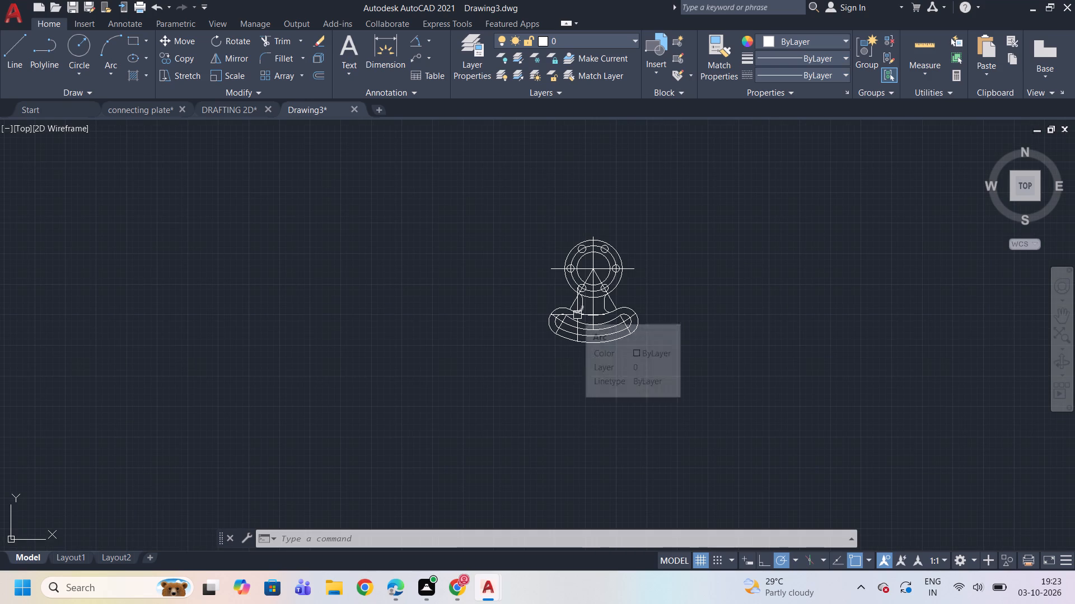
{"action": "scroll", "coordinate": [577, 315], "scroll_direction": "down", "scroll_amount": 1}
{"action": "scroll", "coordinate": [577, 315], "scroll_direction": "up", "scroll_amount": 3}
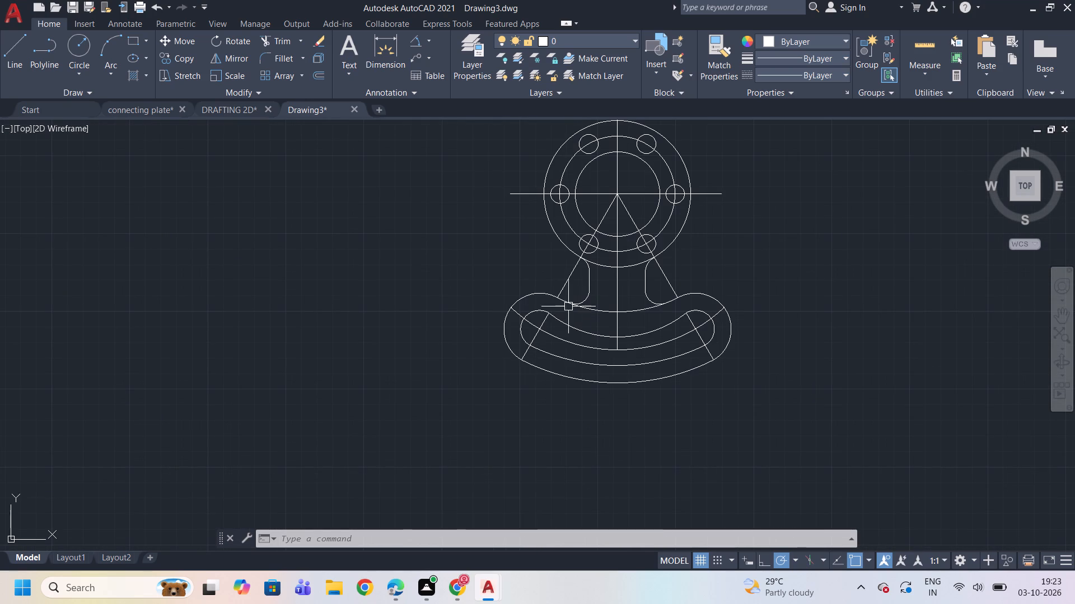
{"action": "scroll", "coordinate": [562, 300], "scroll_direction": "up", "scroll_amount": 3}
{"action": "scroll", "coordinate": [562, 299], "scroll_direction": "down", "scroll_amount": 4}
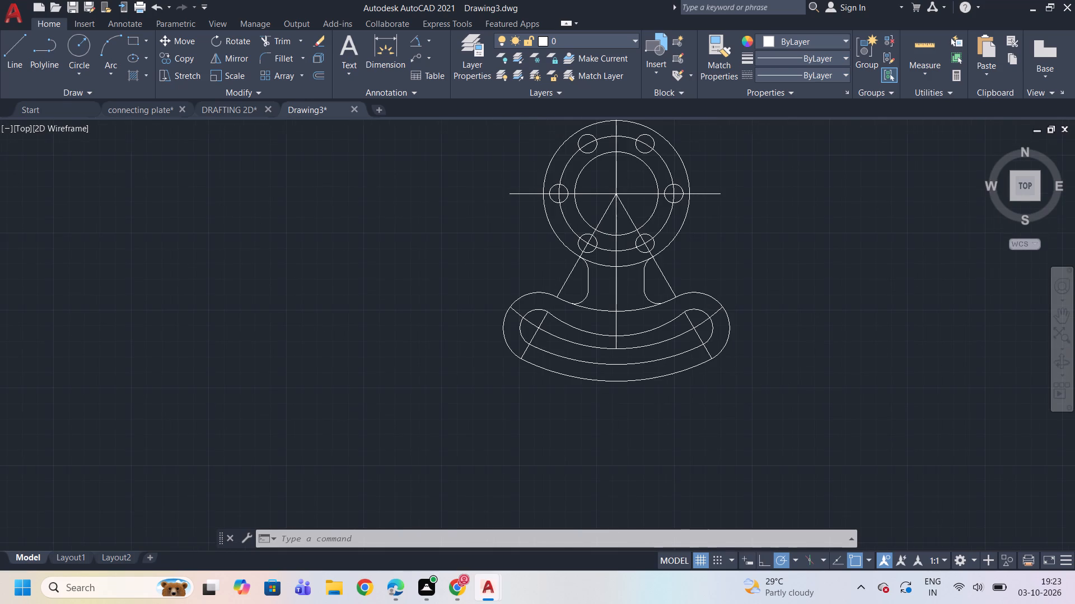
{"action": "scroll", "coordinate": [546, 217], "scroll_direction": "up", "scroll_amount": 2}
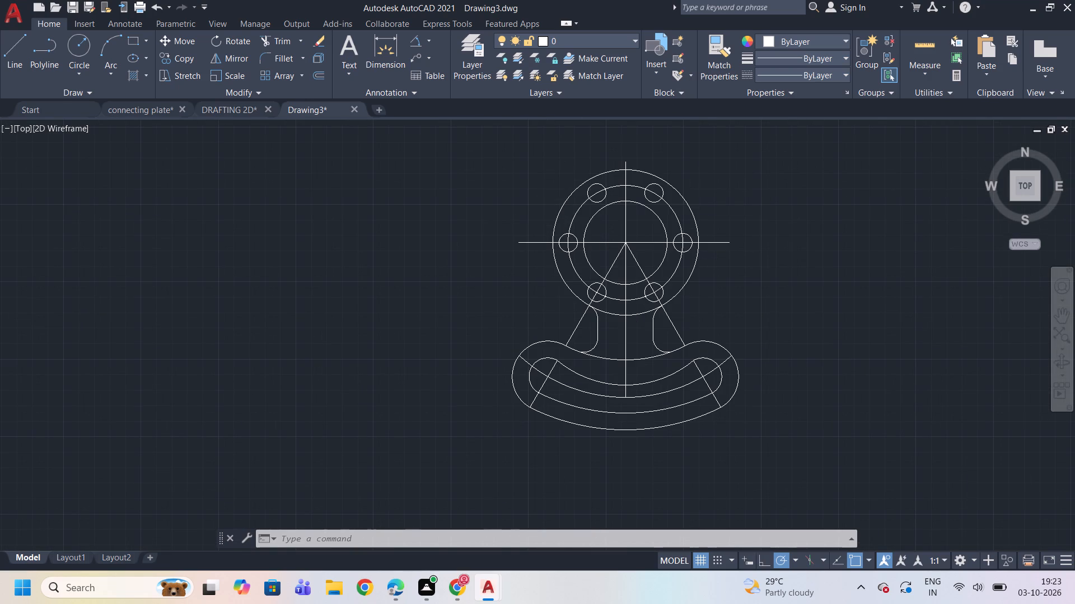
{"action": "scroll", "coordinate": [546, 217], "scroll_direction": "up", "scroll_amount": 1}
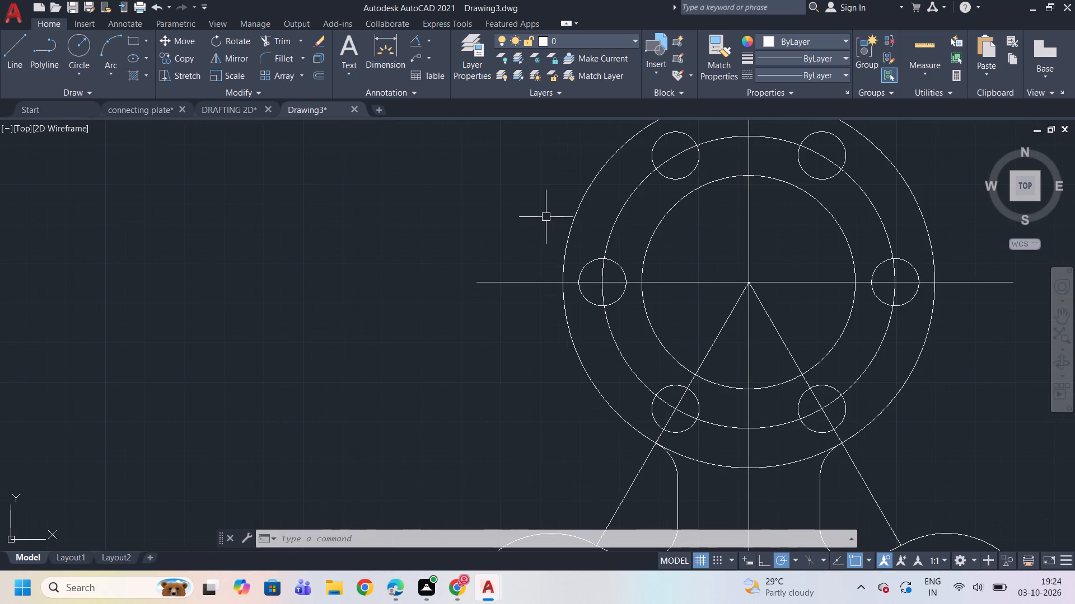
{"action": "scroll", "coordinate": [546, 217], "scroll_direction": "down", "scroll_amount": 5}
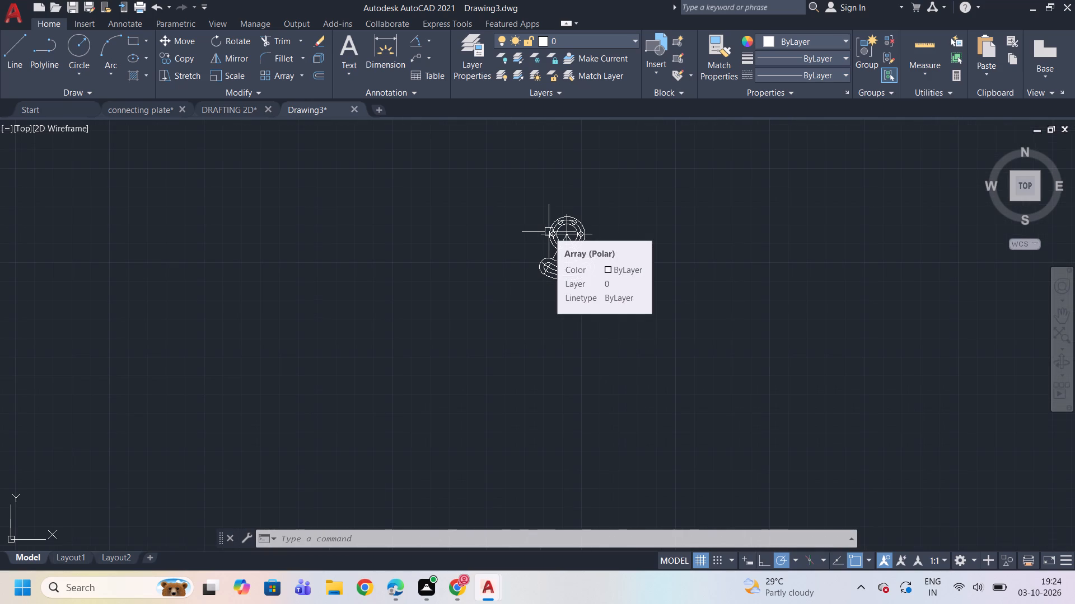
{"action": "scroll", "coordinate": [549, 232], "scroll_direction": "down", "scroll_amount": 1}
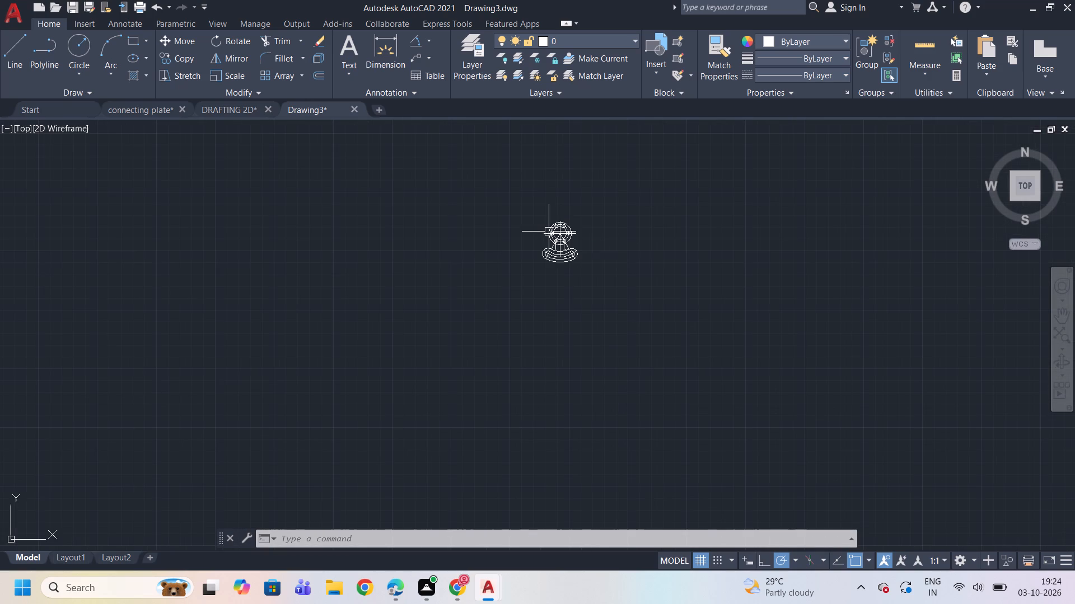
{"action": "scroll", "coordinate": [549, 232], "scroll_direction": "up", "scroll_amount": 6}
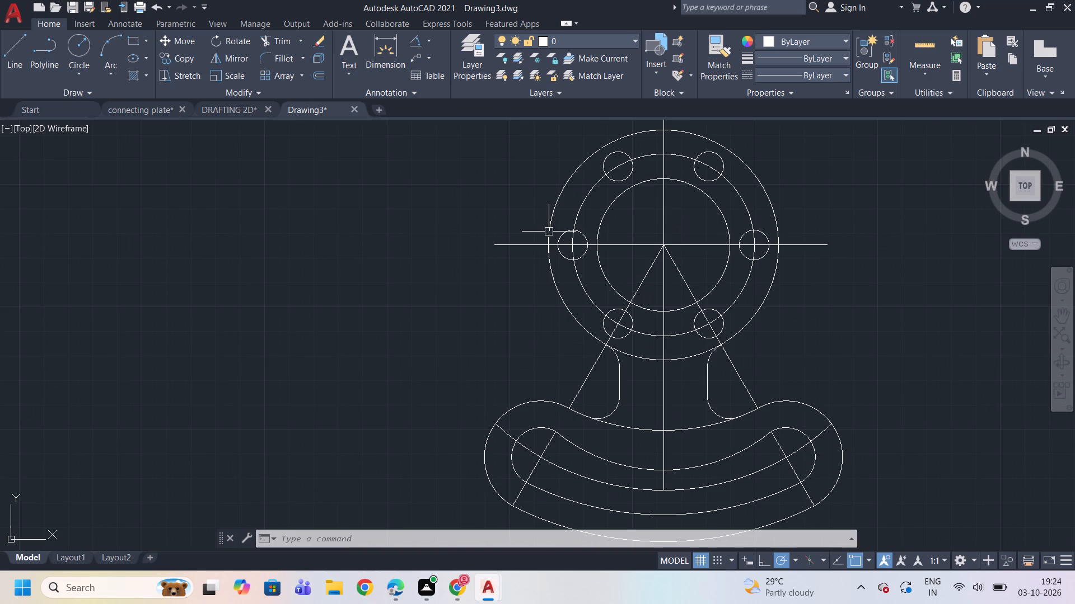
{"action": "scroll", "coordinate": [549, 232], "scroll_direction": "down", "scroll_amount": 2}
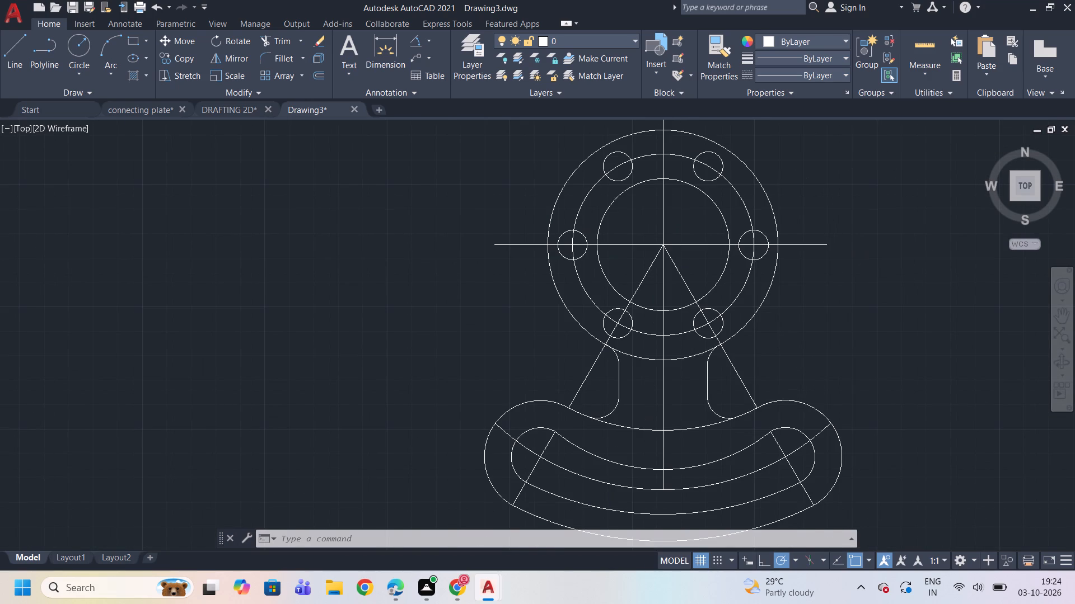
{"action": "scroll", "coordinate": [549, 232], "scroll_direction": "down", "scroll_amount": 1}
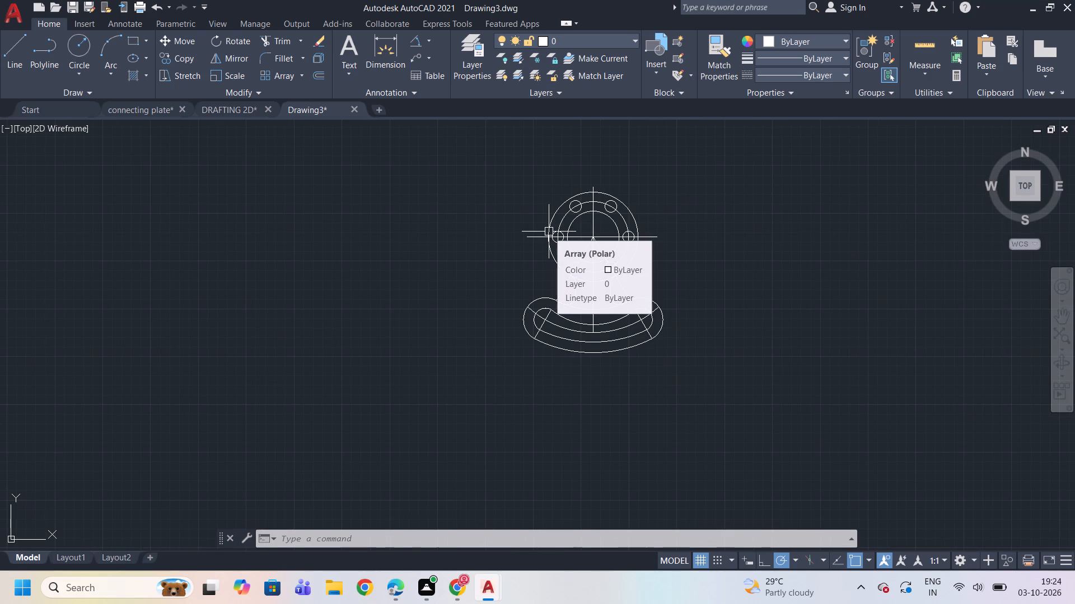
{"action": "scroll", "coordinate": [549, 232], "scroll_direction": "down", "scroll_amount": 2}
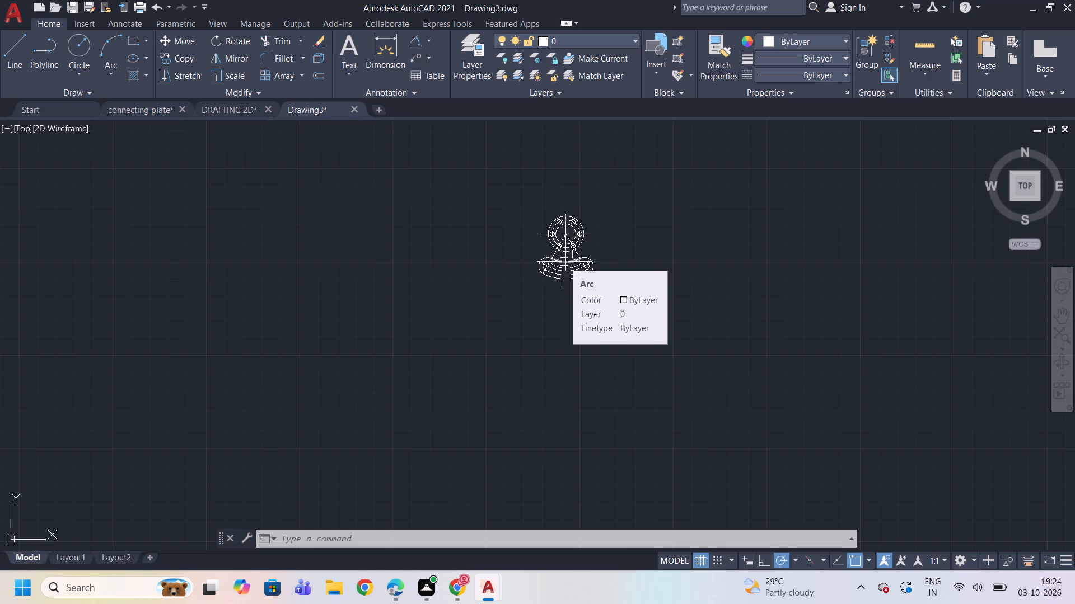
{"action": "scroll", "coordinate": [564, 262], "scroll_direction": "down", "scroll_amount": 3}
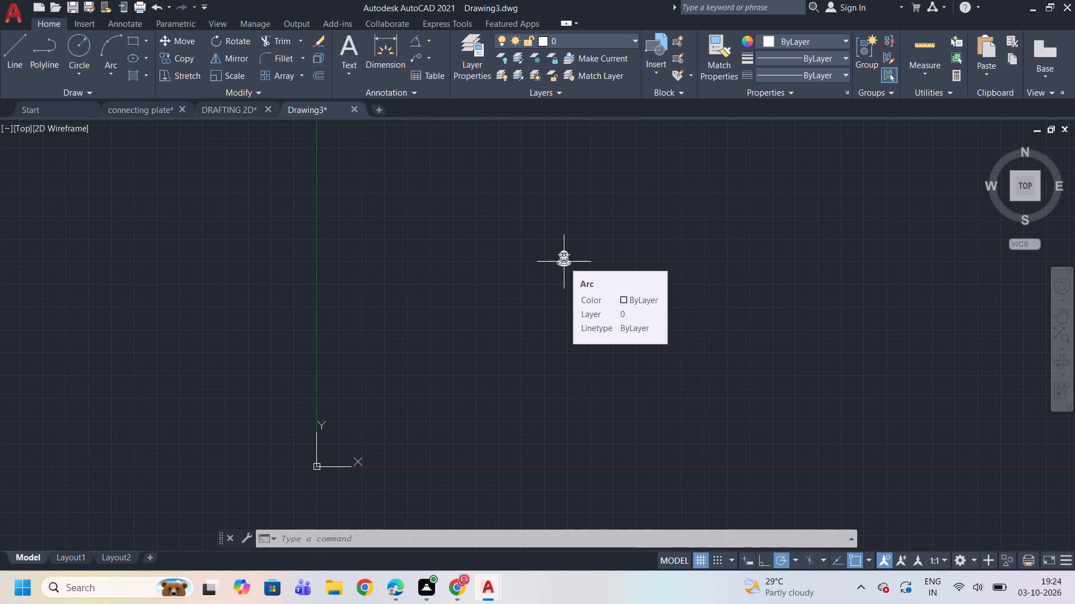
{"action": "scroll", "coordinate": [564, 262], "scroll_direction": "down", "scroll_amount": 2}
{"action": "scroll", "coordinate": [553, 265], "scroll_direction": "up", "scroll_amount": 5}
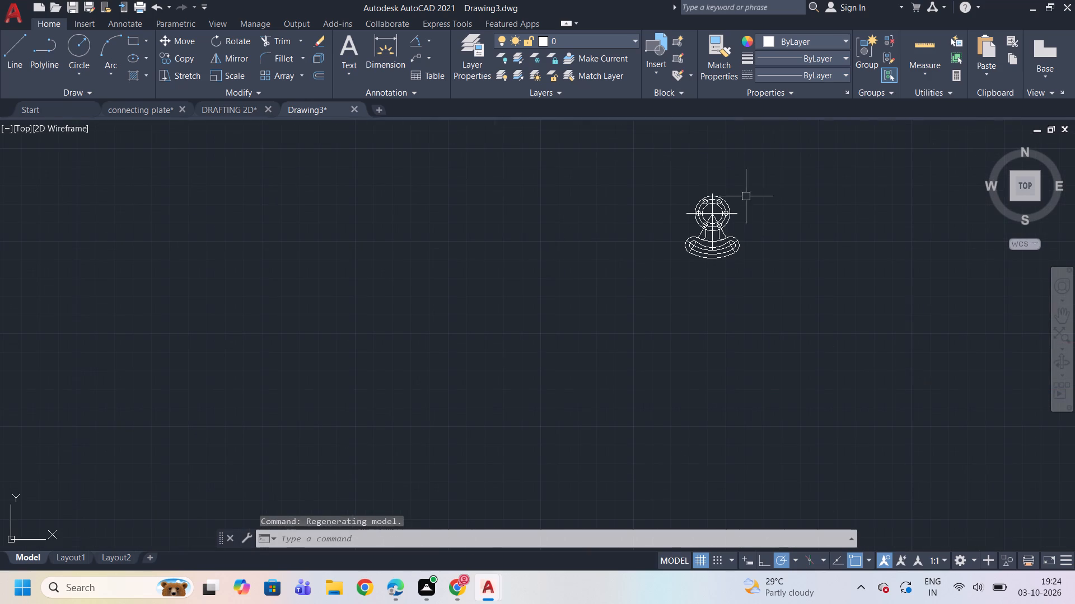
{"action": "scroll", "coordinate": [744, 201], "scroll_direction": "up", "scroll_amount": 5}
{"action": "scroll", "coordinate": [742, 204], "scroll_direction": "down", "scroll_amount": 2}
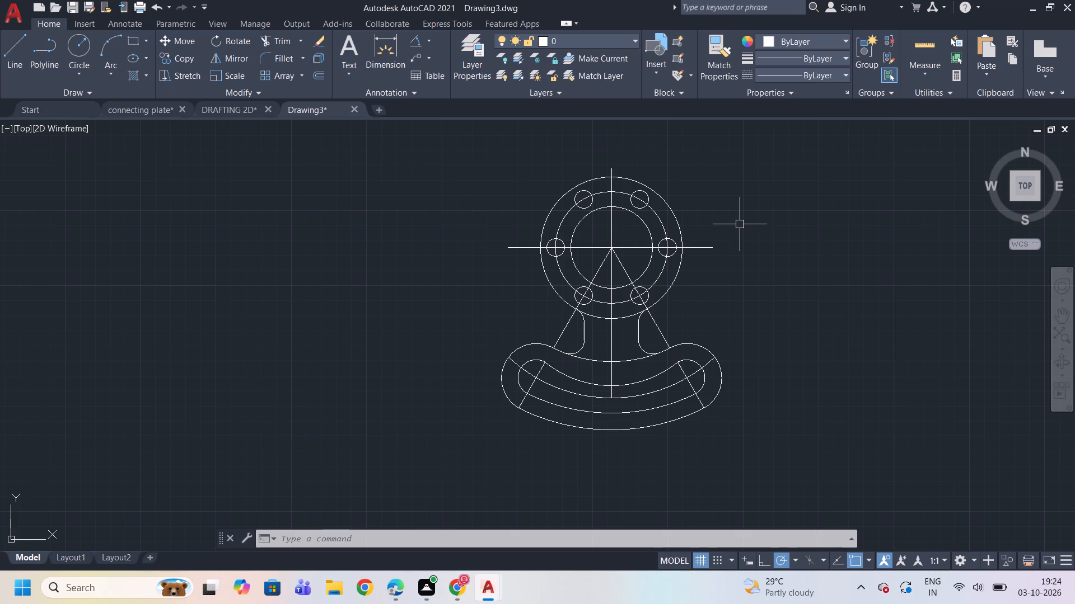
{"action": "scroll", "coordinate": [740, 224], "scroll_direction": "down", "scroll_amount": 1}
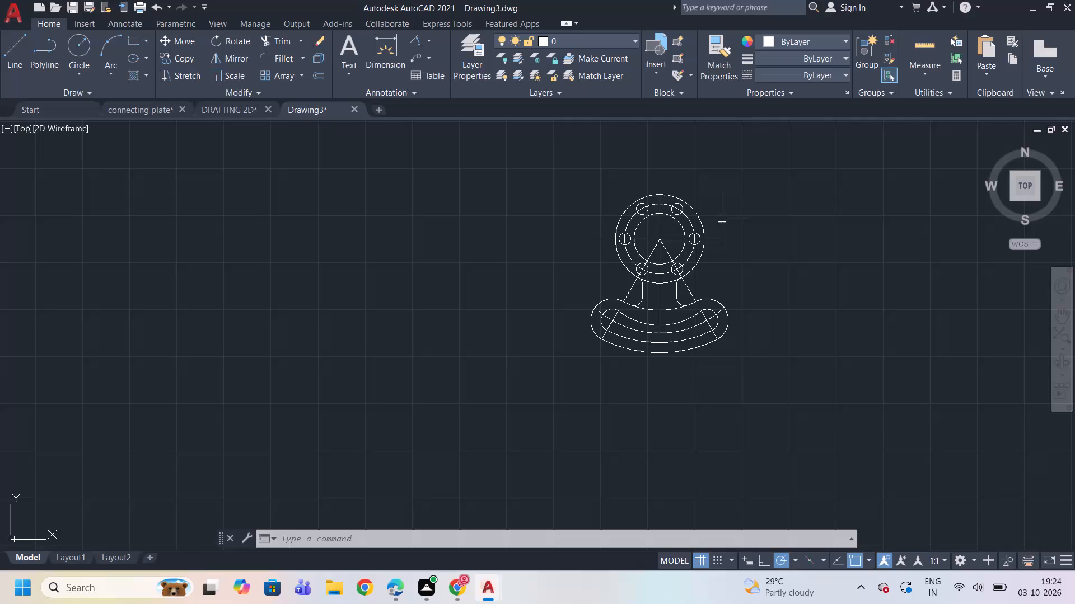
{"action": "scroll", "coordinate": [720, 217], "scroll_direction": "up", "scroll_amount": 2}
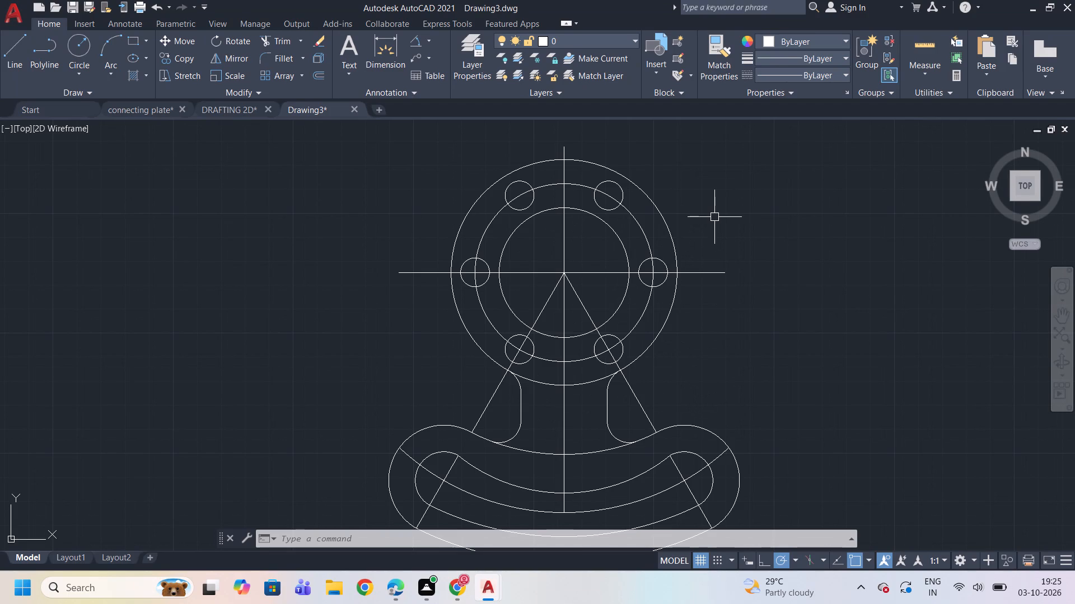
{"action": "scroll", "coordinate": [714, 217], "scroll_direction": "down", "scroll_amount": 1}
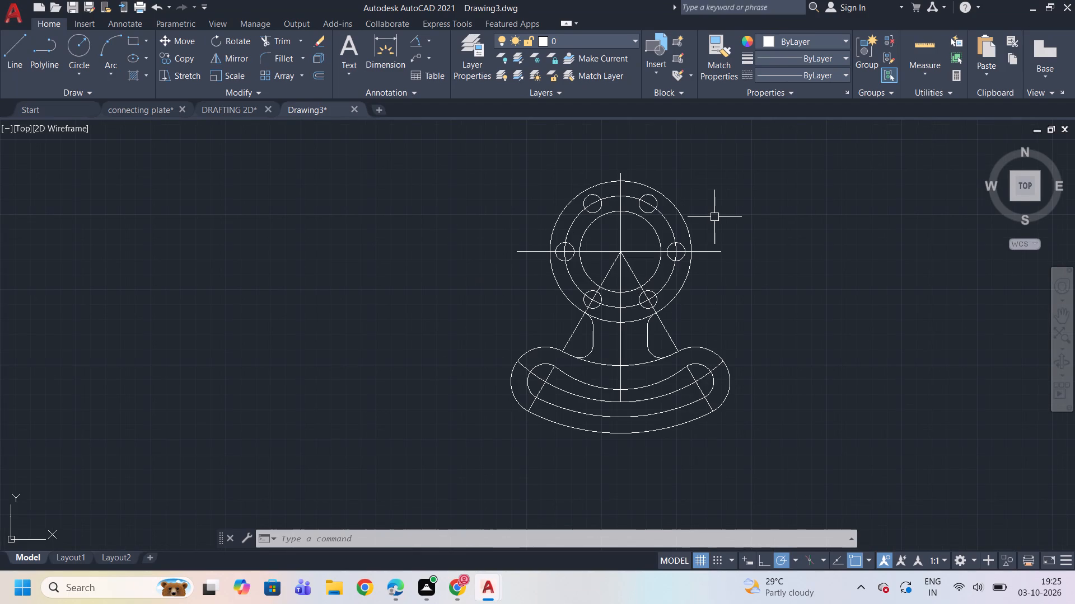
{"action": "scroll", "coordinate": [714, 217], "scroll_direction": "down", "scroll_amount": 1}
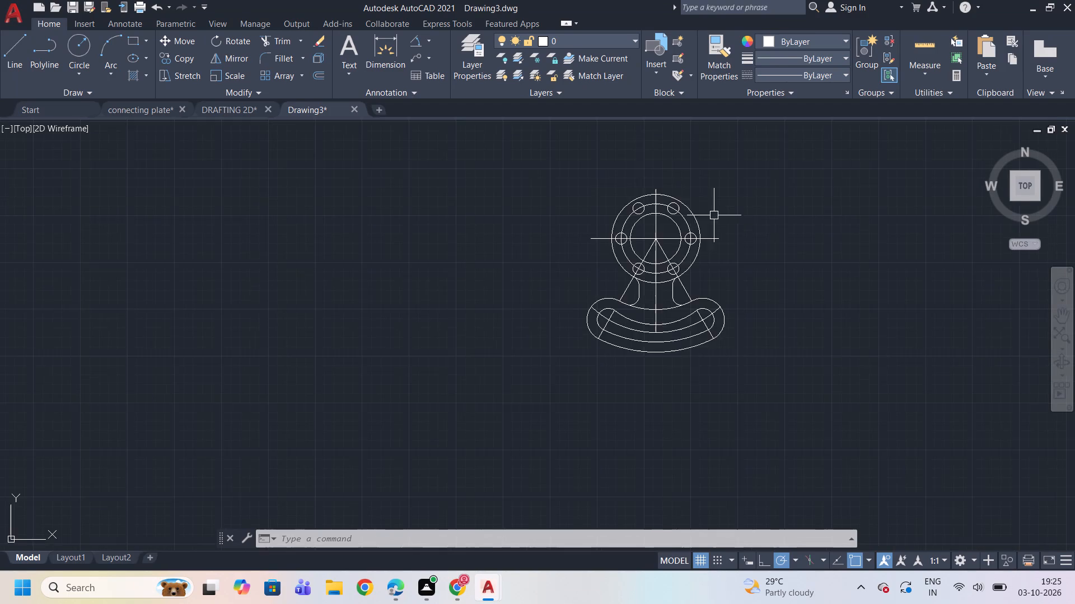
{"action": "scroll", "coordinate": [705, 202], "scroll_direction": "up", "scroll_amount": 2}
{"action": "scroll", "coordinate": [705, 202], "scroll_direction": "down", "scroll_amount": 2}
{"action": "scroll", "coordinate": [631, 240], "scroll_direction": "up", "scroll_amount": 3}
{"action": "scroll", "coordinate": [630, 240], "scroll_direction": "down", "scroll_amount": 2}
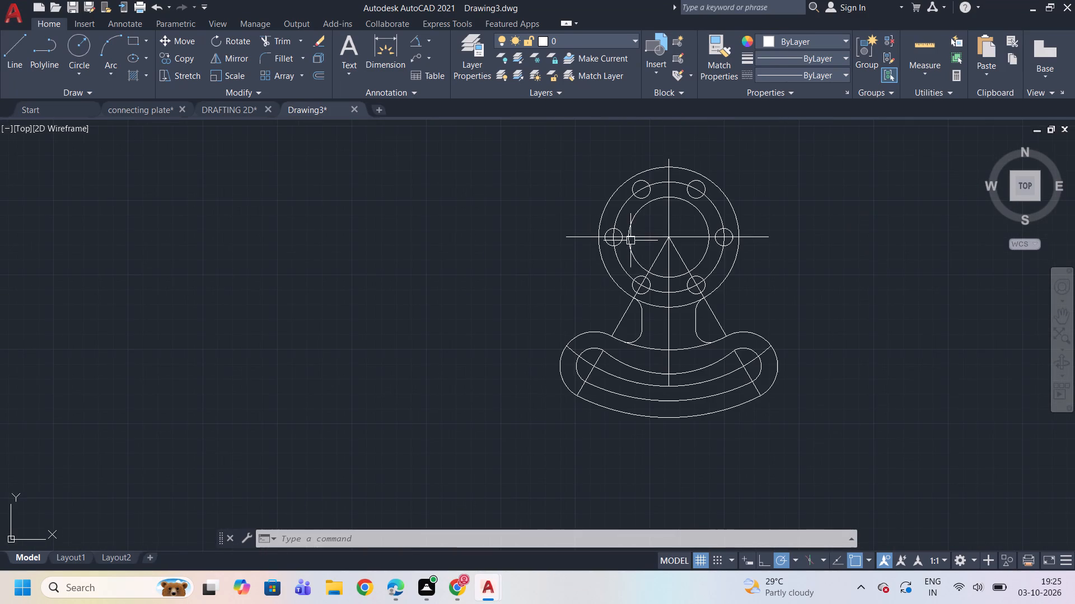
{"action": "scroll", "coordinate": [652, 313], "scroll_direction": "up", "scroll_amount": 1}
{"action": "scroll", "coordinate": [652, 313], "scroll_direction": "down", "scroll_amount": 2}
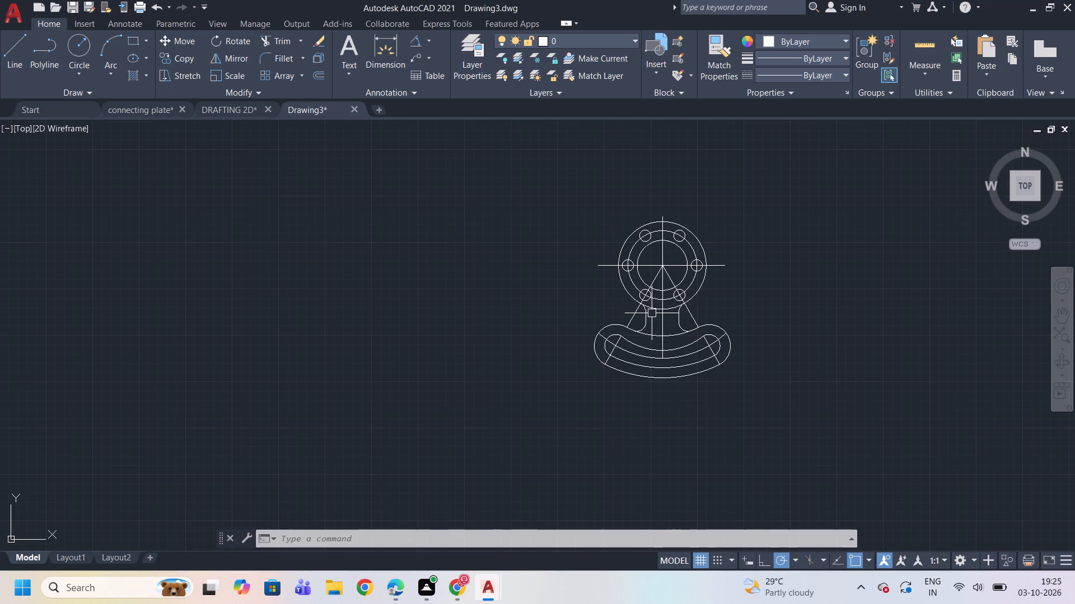
Examine the flange's six bolt holes and concentric circles, the neck and the curved slotted arm.
{"action": "scroll", "coordinate": [651, 312], "scroll_direction": "up", "scroll_amount": 2}
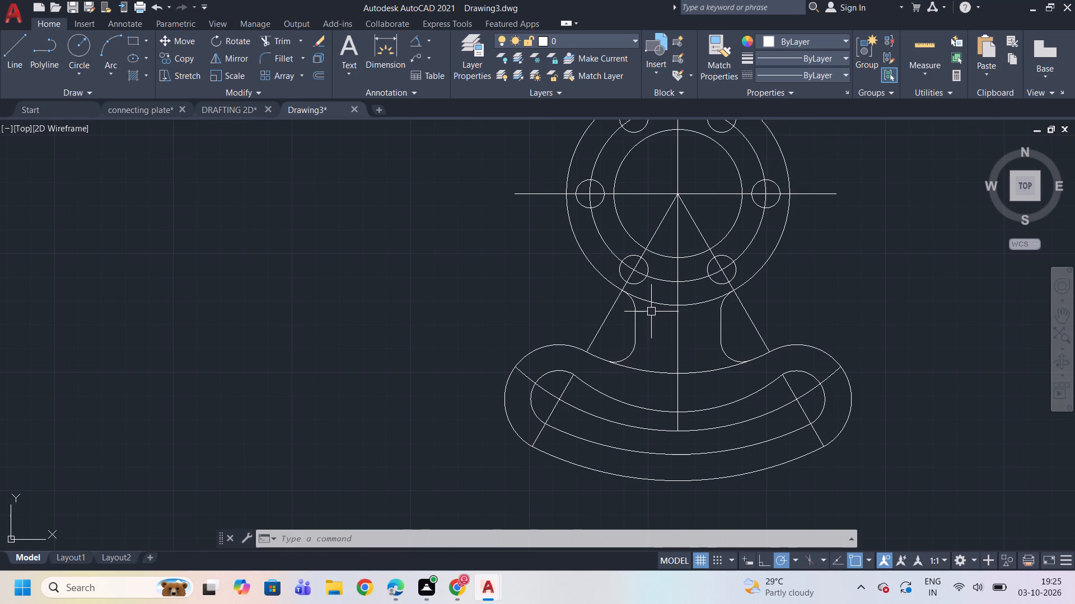
{"action": "scroll", "coordinate": [651, 312], "scroll_direction": "up", "scroll_amount": 1}
{"action": "scroll", "coordinate": [651, 312], "scroll_direction": "down", "scroll_amount": 3}
{"action": "scroll", "coordinate": [644, 262], "scroll_direction": "up", "scroll_amount": 3}
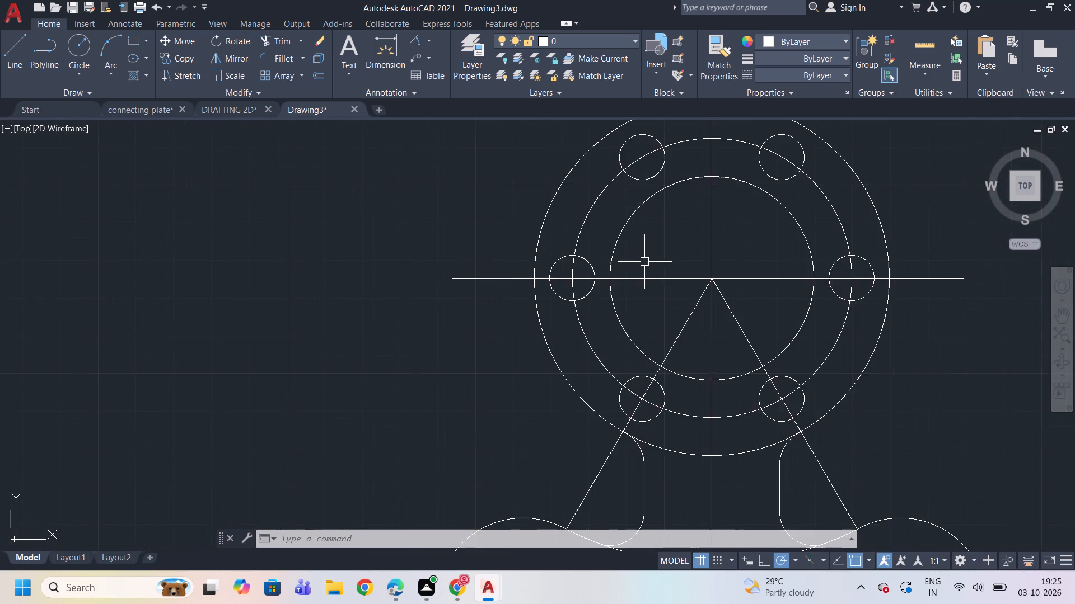
{"action": "scroll", "coordinate": [644, 262], "scroll_direction": "down", "scroll_amount": 3}
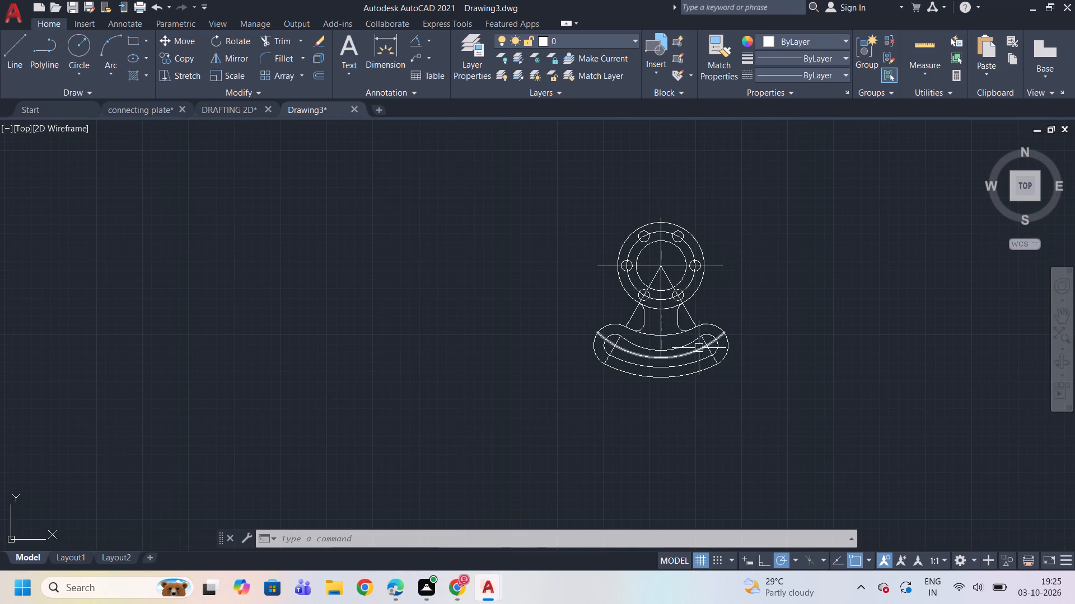
{"action": "scroll", "coordinate": [690, 346], "scroll_direction": "up", "scroll_amount": 3}
{"action": "scroll", "coordinate": [690, 344], "scroll_direction": "down", "scroll_amount": 3}
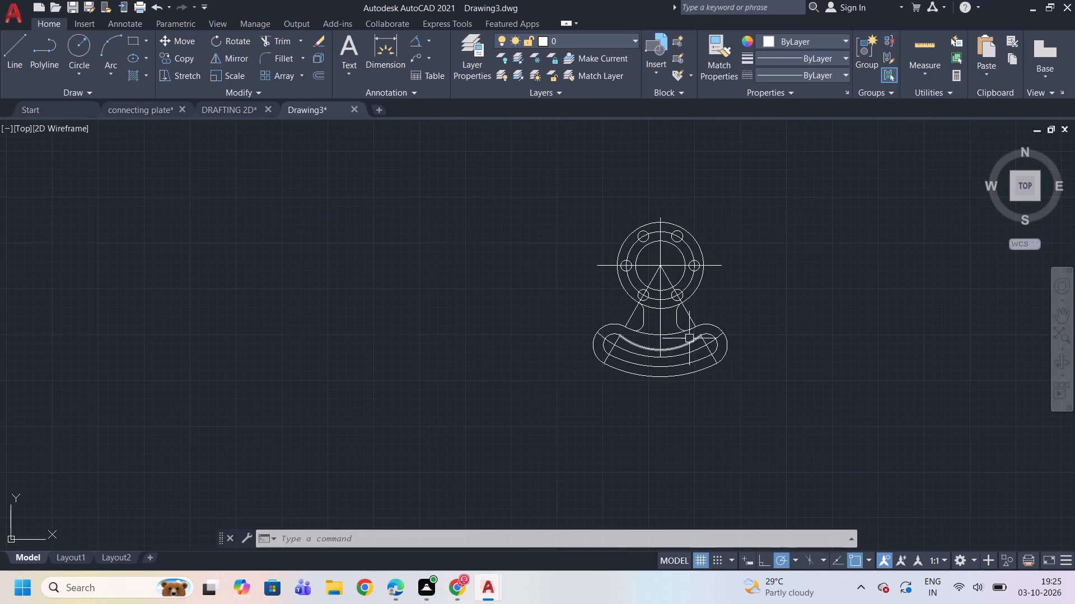
{"action": "scroll", "coordinate": [641, 246], "scroll_direction": "up", "scroll_amount": 3}
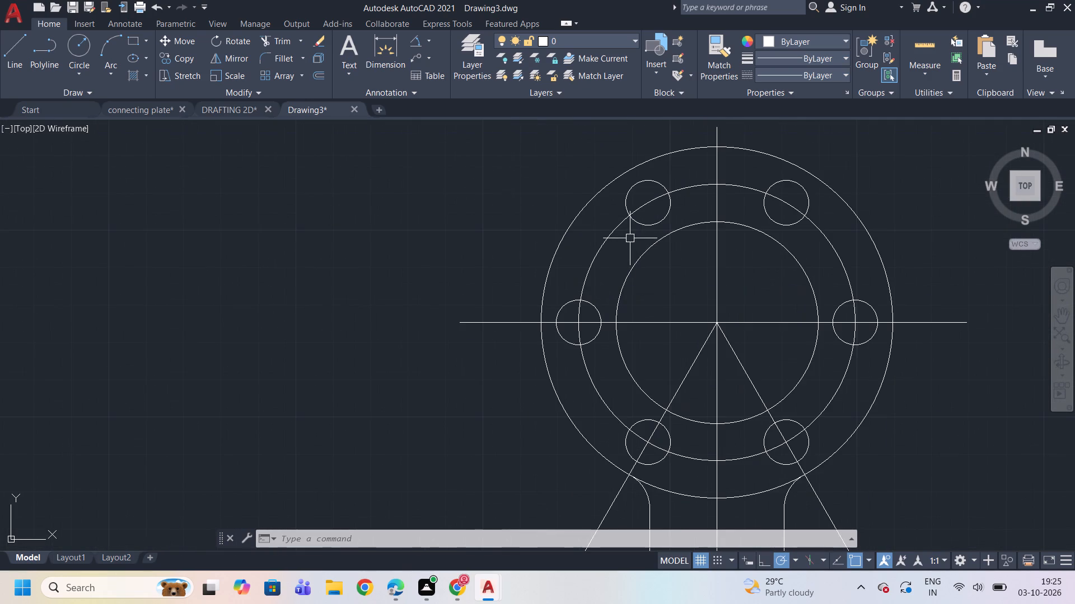
{"action": "scroll", "coordinate": [629, 238], "scroll_direction": "up", "scroll_amount": 3}
{"action": "scroll", "coordinate": [628, 237], "scroll_direction": "down", "scroll_amount": 5}
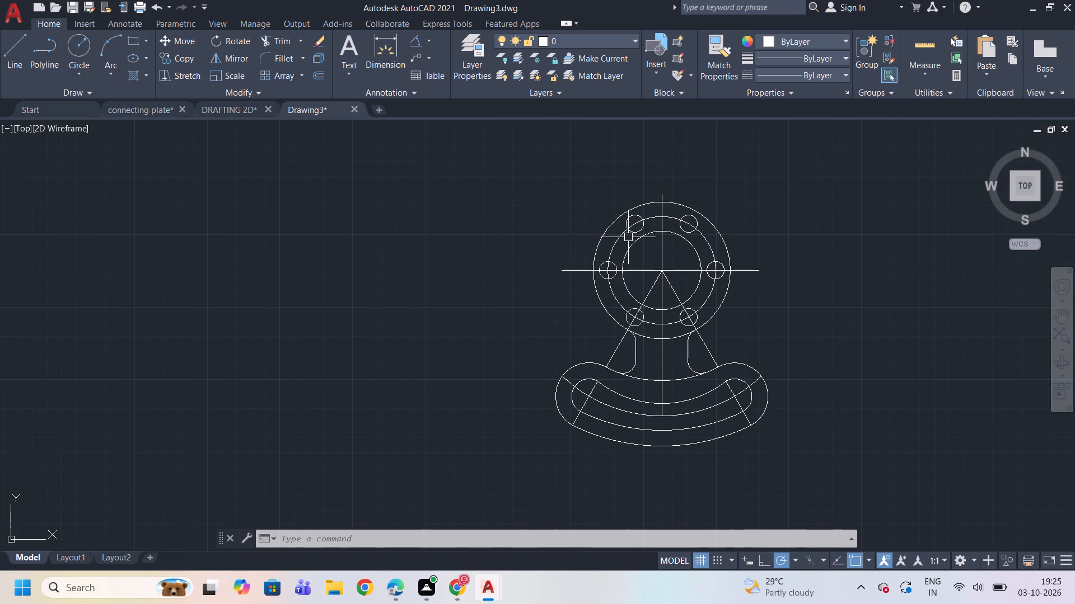
{"action": "scroll", "coordinate": [619, 285], "scroll_direction": "up", "scroll_amount": 2}
{"action": "scroll", "coordinate": [619, 286], "scroll_direction": "down", "scroll_amount": 2}
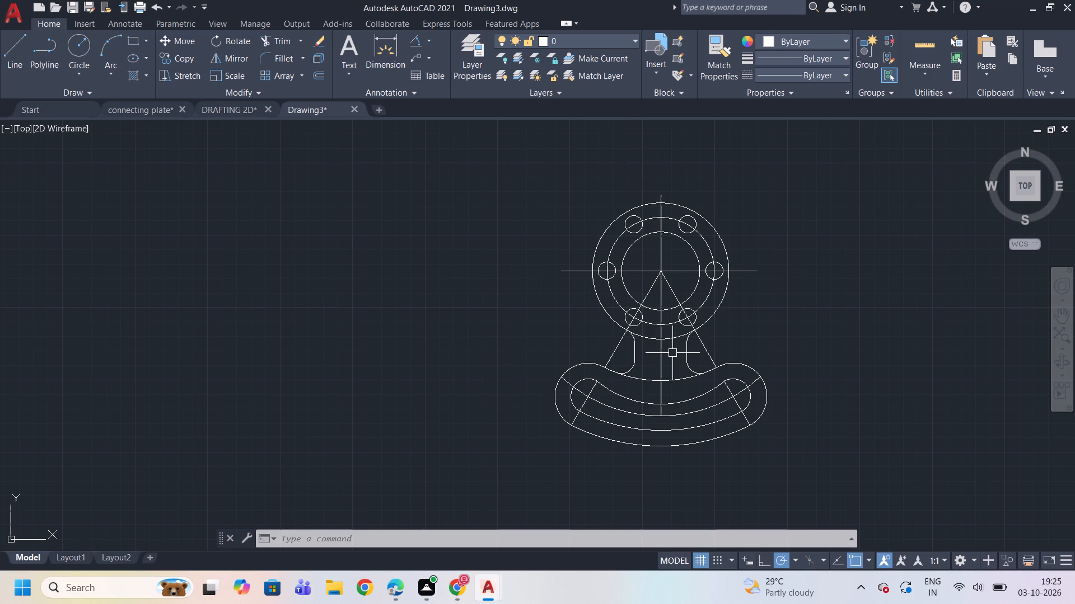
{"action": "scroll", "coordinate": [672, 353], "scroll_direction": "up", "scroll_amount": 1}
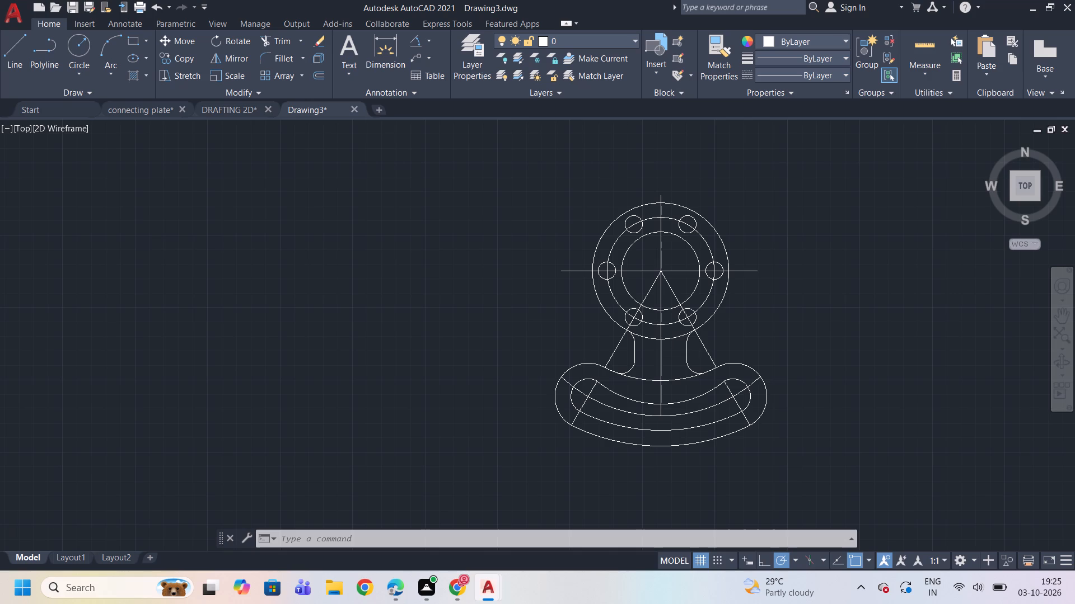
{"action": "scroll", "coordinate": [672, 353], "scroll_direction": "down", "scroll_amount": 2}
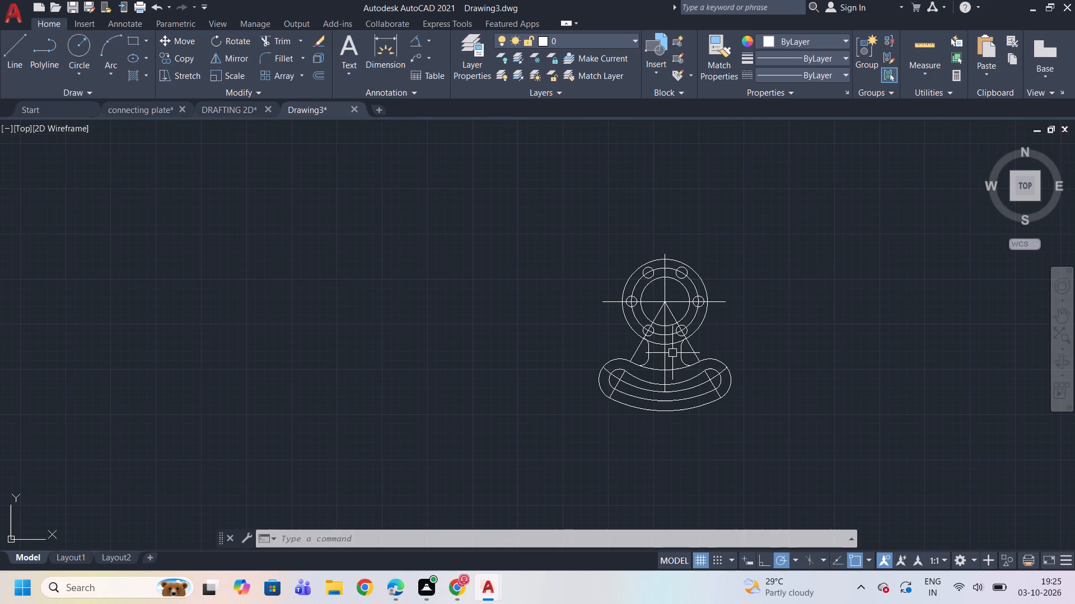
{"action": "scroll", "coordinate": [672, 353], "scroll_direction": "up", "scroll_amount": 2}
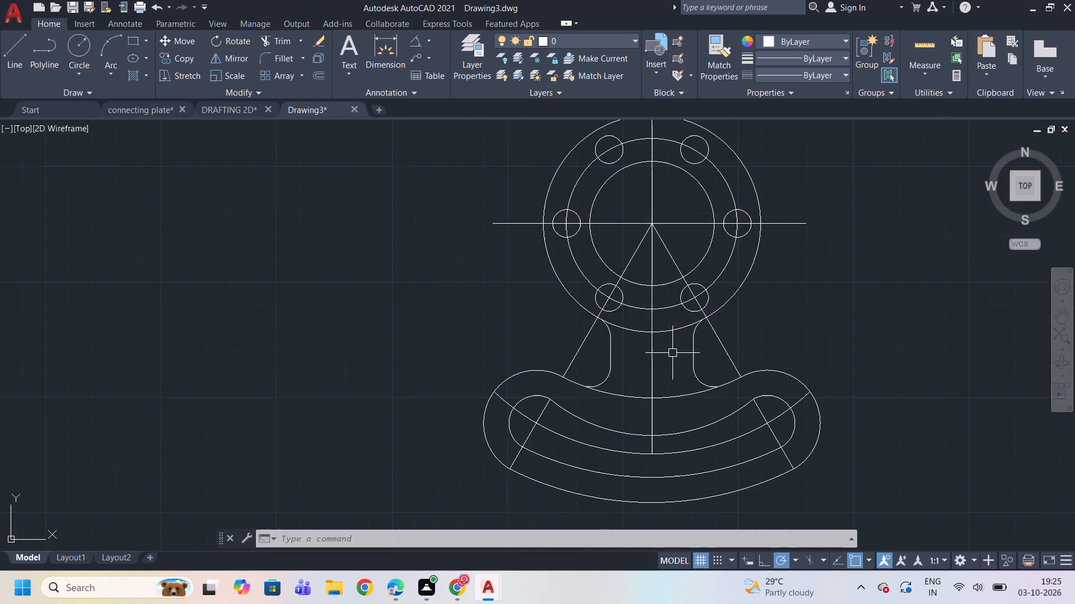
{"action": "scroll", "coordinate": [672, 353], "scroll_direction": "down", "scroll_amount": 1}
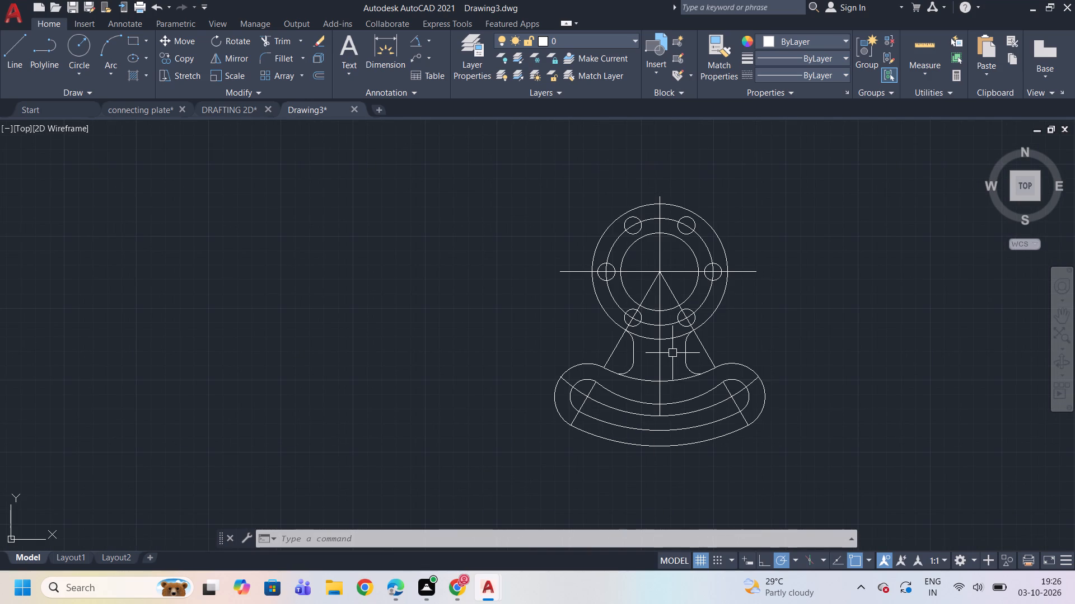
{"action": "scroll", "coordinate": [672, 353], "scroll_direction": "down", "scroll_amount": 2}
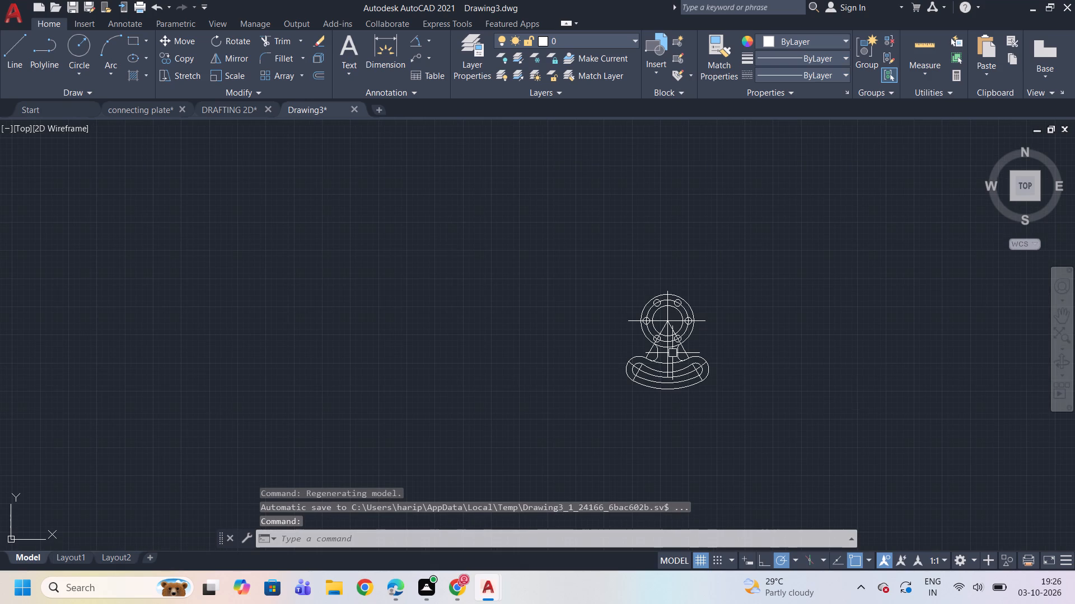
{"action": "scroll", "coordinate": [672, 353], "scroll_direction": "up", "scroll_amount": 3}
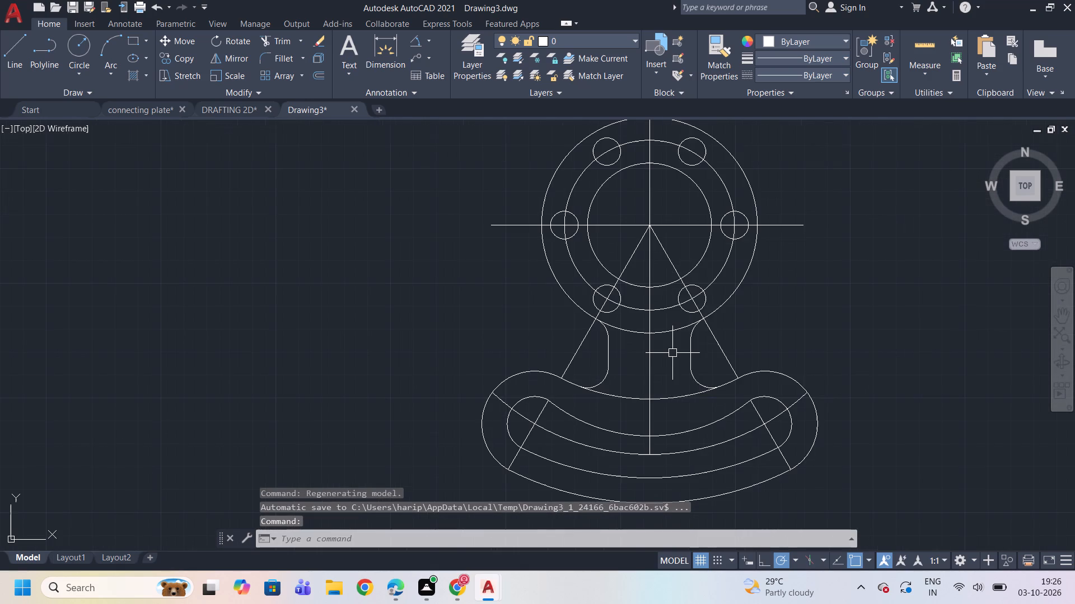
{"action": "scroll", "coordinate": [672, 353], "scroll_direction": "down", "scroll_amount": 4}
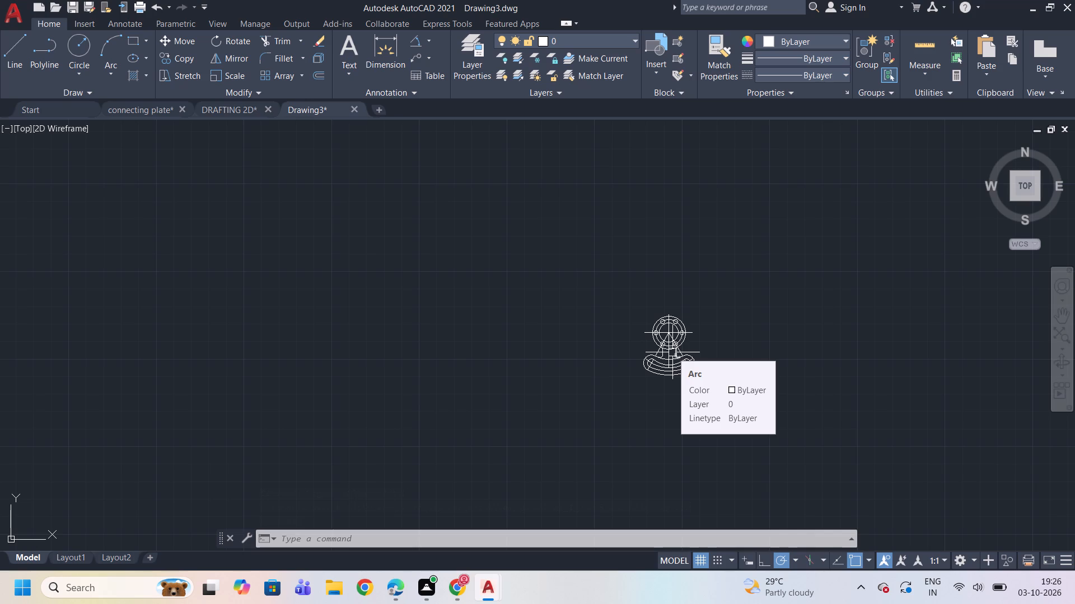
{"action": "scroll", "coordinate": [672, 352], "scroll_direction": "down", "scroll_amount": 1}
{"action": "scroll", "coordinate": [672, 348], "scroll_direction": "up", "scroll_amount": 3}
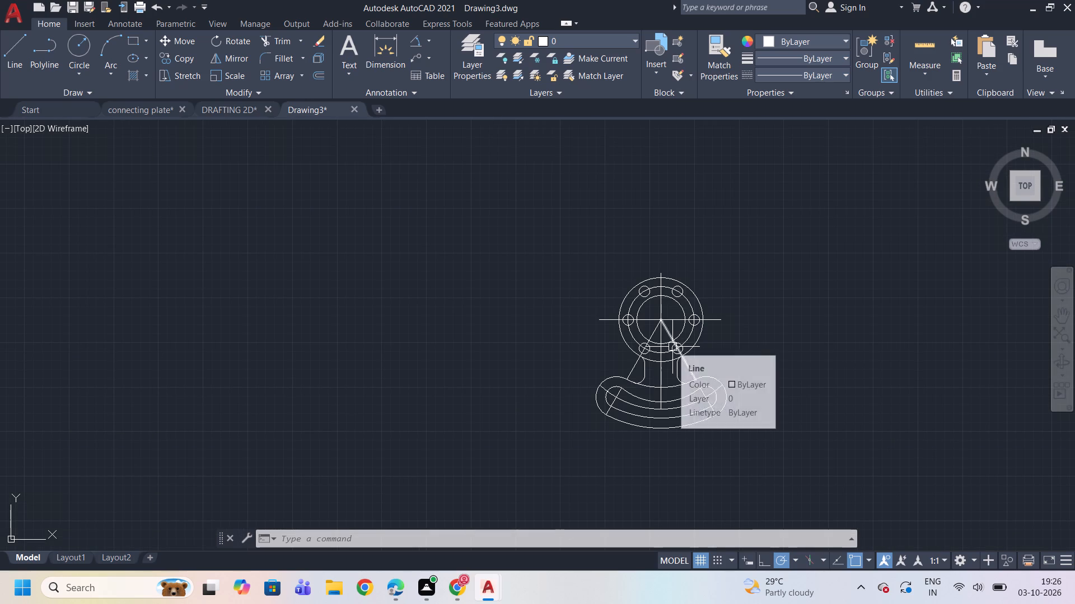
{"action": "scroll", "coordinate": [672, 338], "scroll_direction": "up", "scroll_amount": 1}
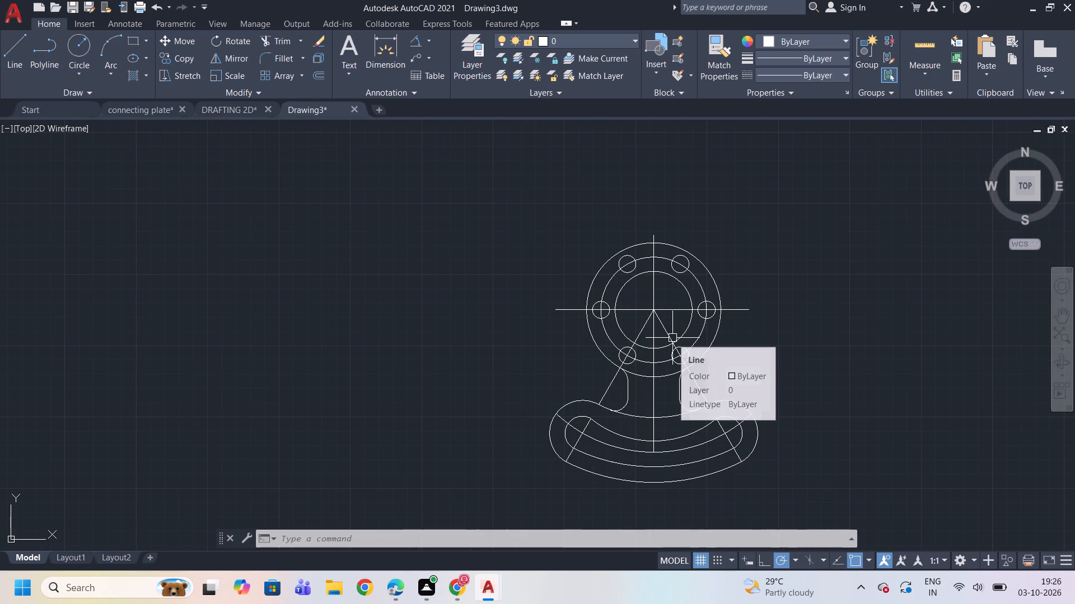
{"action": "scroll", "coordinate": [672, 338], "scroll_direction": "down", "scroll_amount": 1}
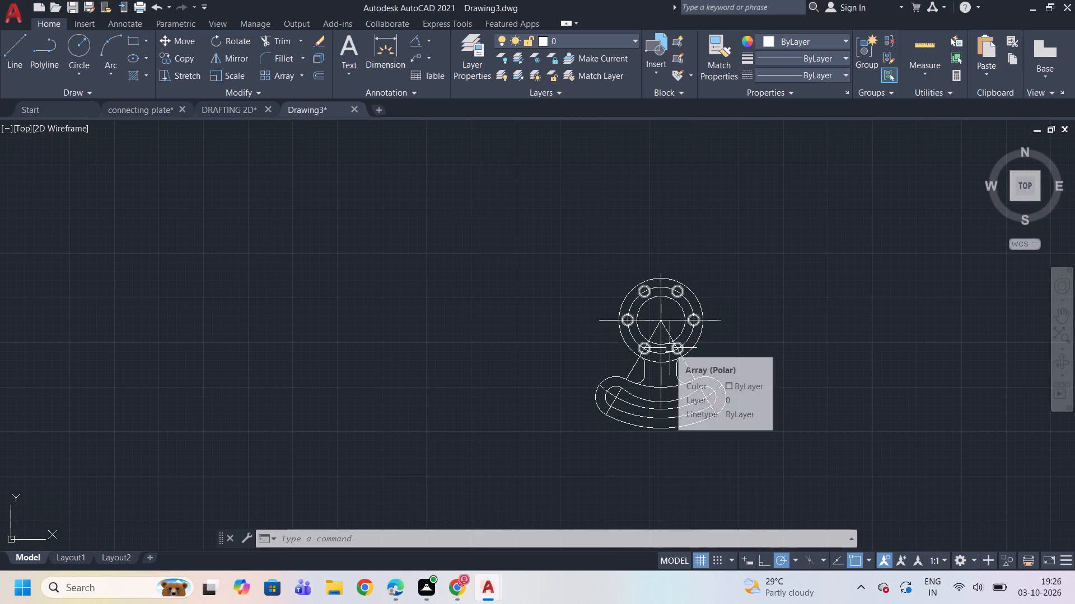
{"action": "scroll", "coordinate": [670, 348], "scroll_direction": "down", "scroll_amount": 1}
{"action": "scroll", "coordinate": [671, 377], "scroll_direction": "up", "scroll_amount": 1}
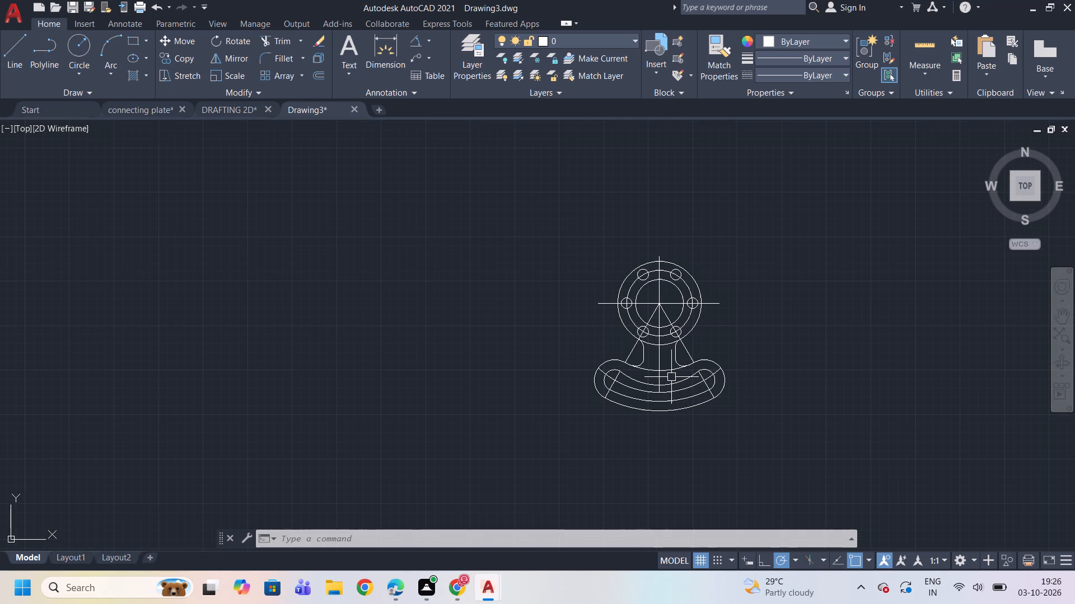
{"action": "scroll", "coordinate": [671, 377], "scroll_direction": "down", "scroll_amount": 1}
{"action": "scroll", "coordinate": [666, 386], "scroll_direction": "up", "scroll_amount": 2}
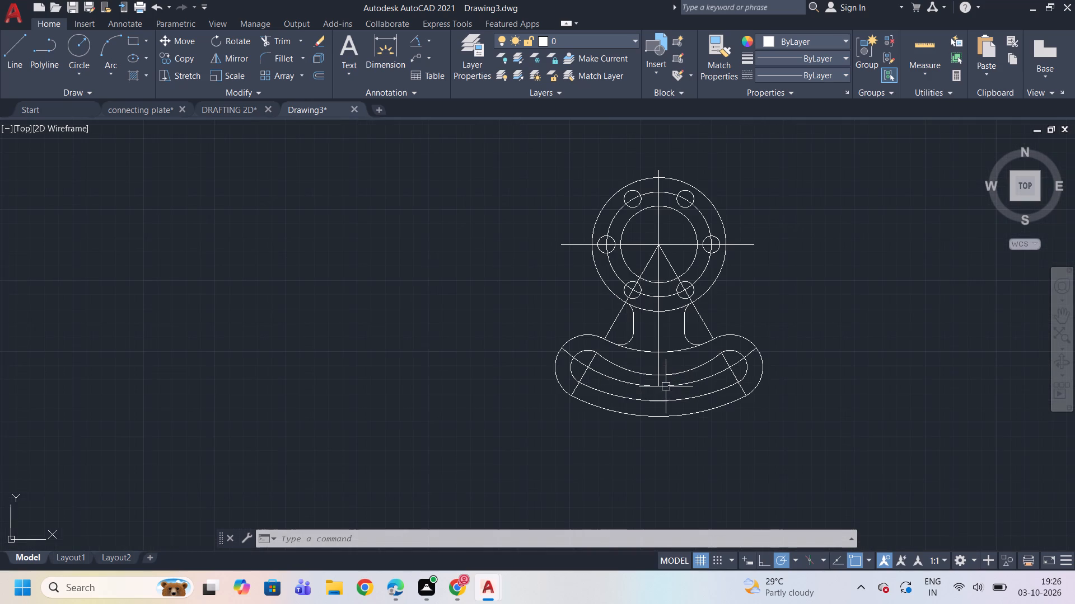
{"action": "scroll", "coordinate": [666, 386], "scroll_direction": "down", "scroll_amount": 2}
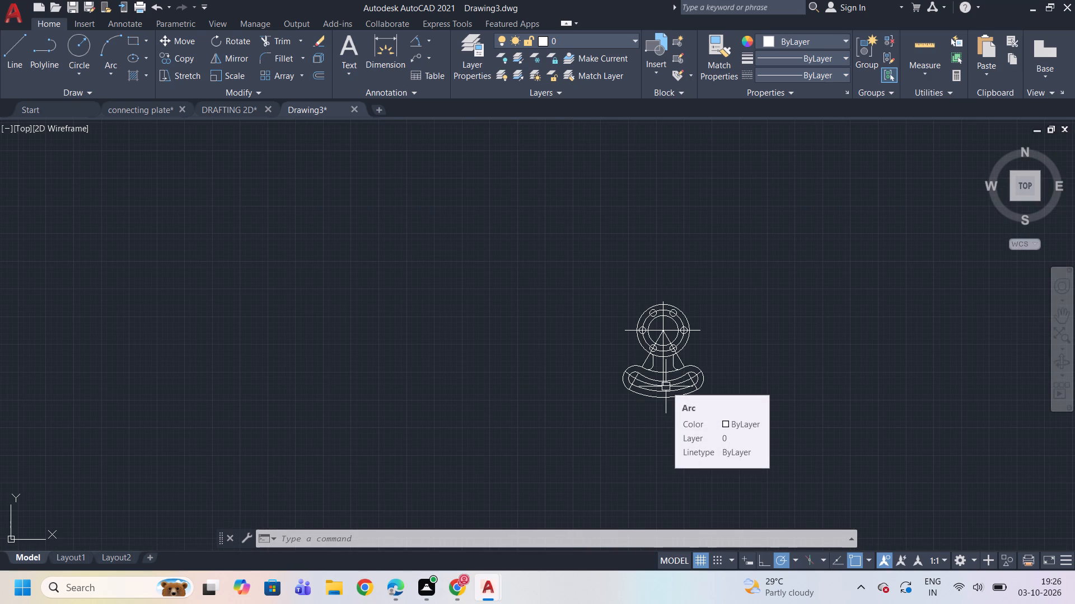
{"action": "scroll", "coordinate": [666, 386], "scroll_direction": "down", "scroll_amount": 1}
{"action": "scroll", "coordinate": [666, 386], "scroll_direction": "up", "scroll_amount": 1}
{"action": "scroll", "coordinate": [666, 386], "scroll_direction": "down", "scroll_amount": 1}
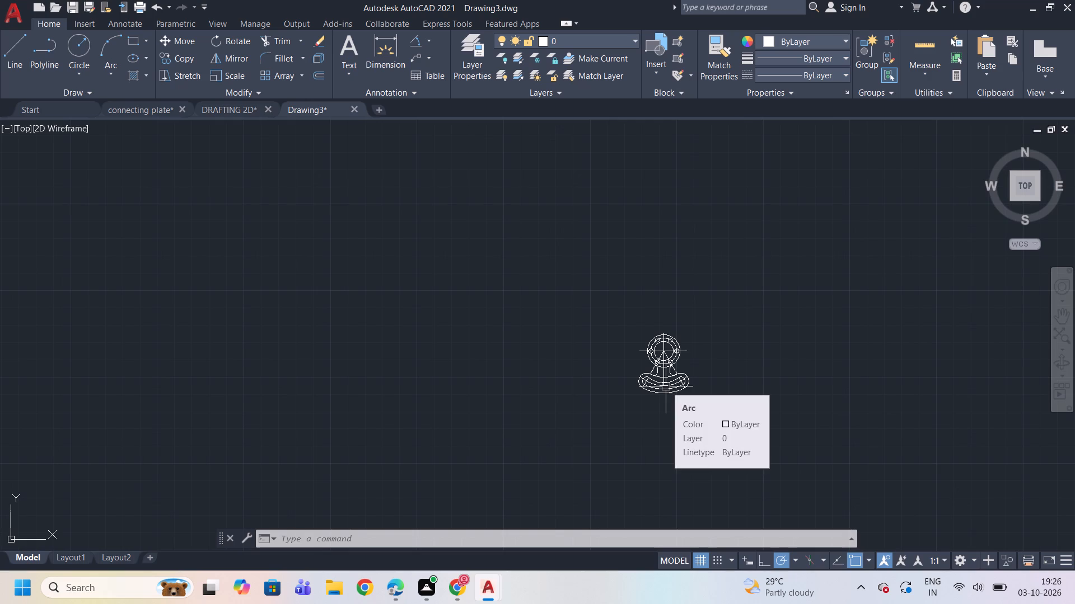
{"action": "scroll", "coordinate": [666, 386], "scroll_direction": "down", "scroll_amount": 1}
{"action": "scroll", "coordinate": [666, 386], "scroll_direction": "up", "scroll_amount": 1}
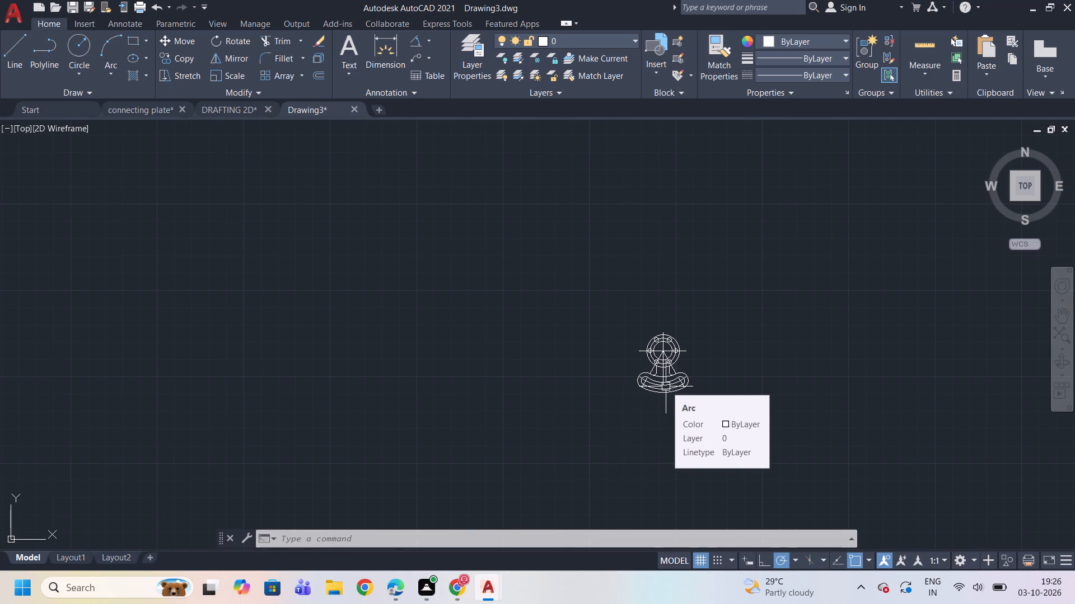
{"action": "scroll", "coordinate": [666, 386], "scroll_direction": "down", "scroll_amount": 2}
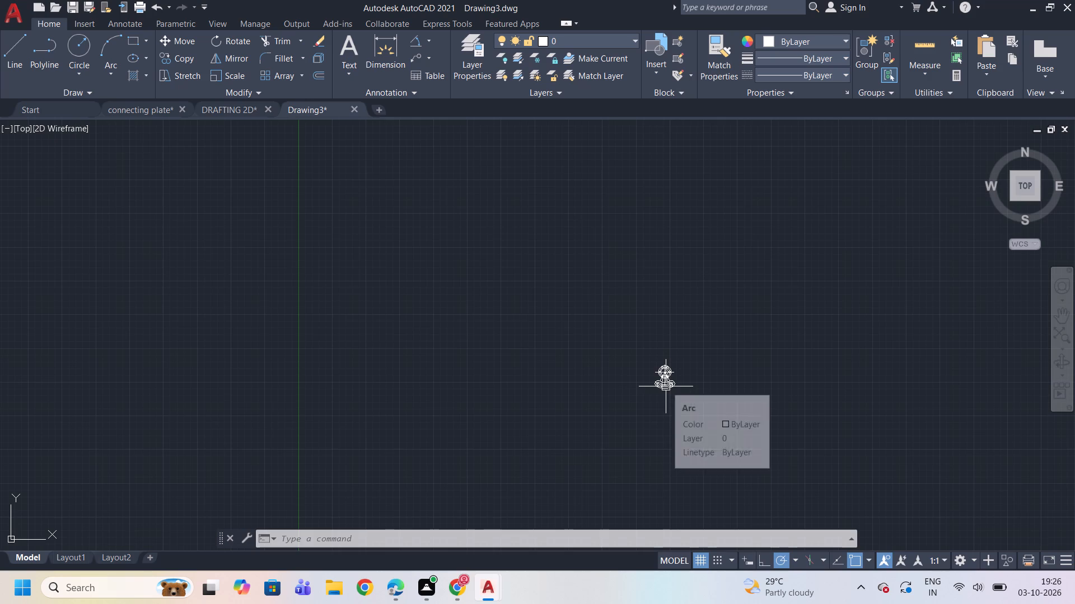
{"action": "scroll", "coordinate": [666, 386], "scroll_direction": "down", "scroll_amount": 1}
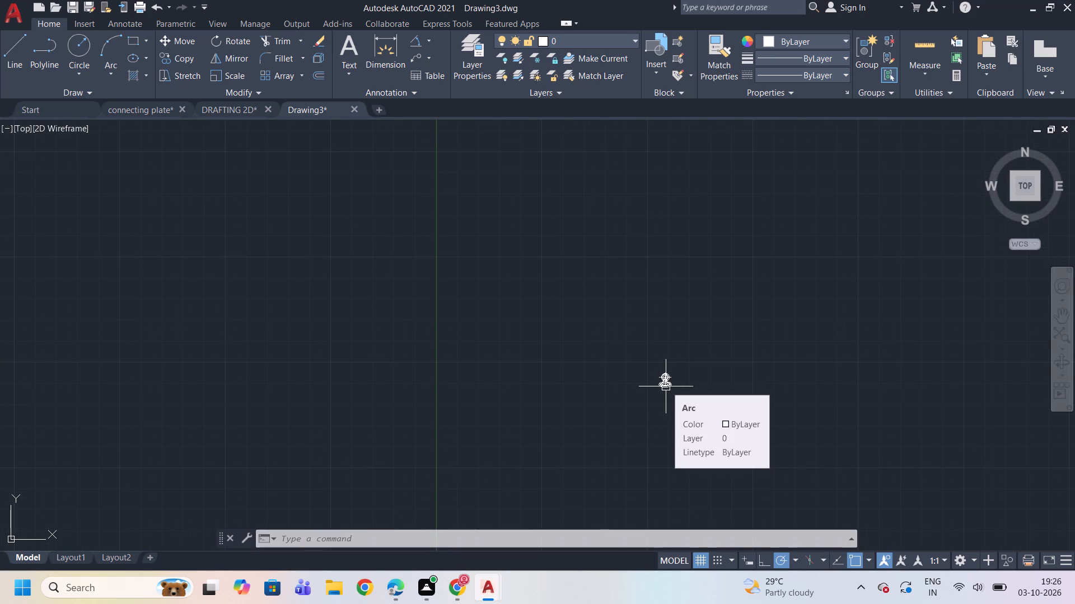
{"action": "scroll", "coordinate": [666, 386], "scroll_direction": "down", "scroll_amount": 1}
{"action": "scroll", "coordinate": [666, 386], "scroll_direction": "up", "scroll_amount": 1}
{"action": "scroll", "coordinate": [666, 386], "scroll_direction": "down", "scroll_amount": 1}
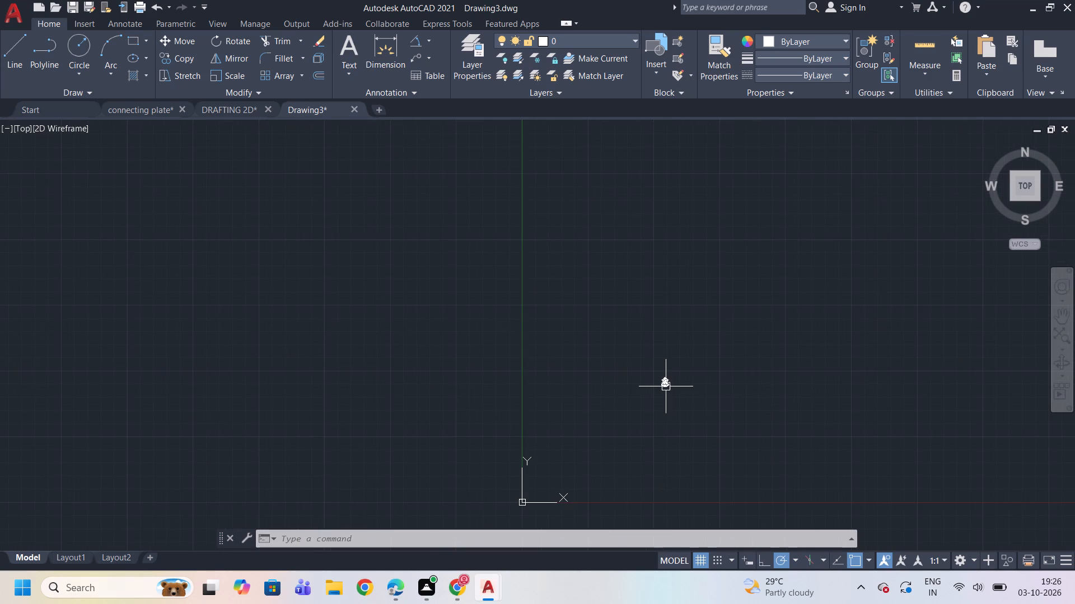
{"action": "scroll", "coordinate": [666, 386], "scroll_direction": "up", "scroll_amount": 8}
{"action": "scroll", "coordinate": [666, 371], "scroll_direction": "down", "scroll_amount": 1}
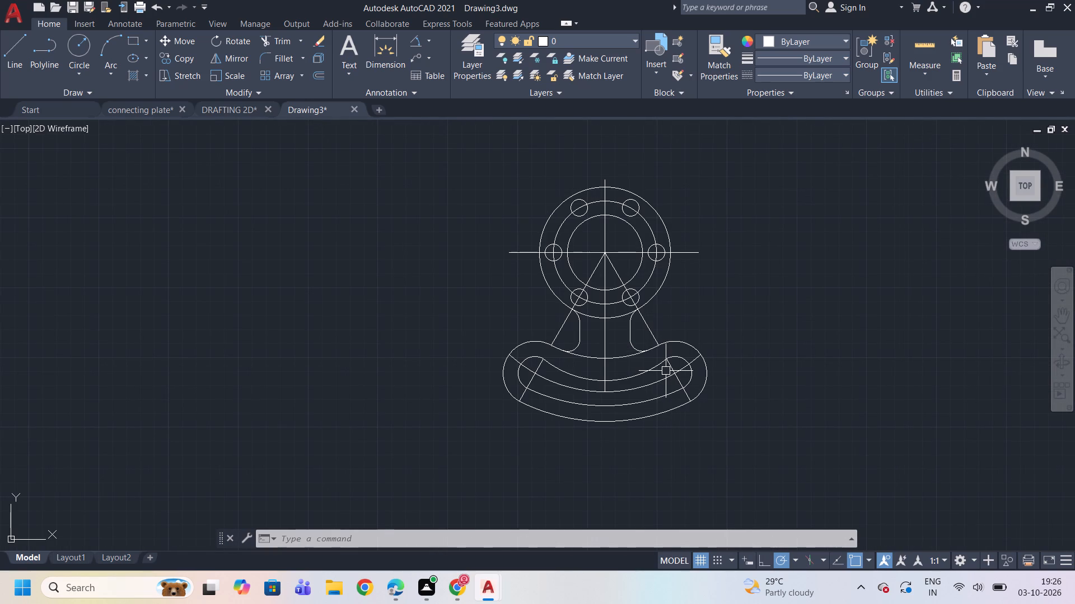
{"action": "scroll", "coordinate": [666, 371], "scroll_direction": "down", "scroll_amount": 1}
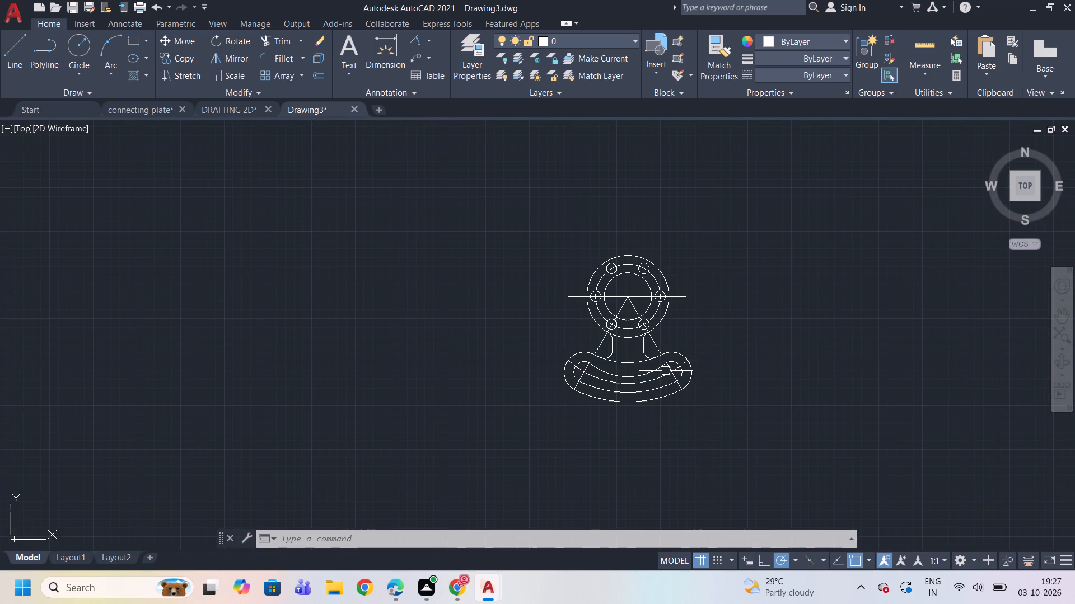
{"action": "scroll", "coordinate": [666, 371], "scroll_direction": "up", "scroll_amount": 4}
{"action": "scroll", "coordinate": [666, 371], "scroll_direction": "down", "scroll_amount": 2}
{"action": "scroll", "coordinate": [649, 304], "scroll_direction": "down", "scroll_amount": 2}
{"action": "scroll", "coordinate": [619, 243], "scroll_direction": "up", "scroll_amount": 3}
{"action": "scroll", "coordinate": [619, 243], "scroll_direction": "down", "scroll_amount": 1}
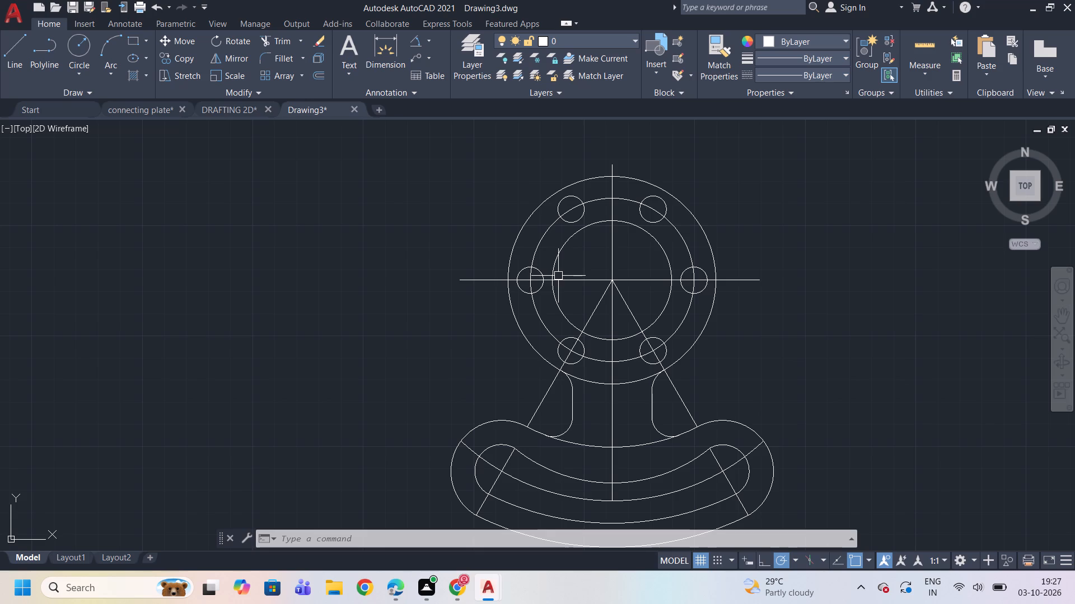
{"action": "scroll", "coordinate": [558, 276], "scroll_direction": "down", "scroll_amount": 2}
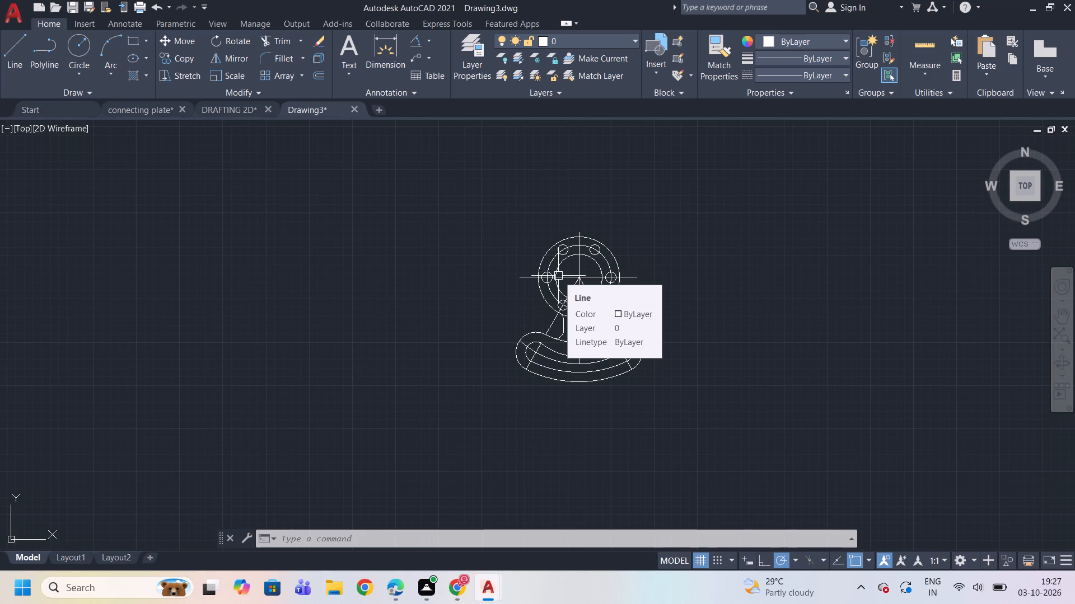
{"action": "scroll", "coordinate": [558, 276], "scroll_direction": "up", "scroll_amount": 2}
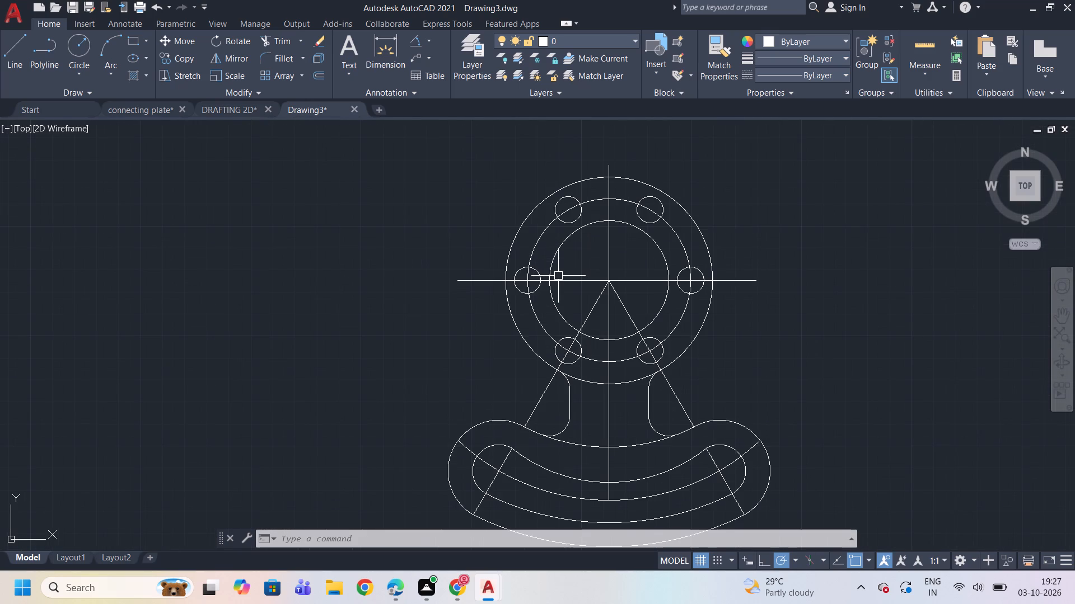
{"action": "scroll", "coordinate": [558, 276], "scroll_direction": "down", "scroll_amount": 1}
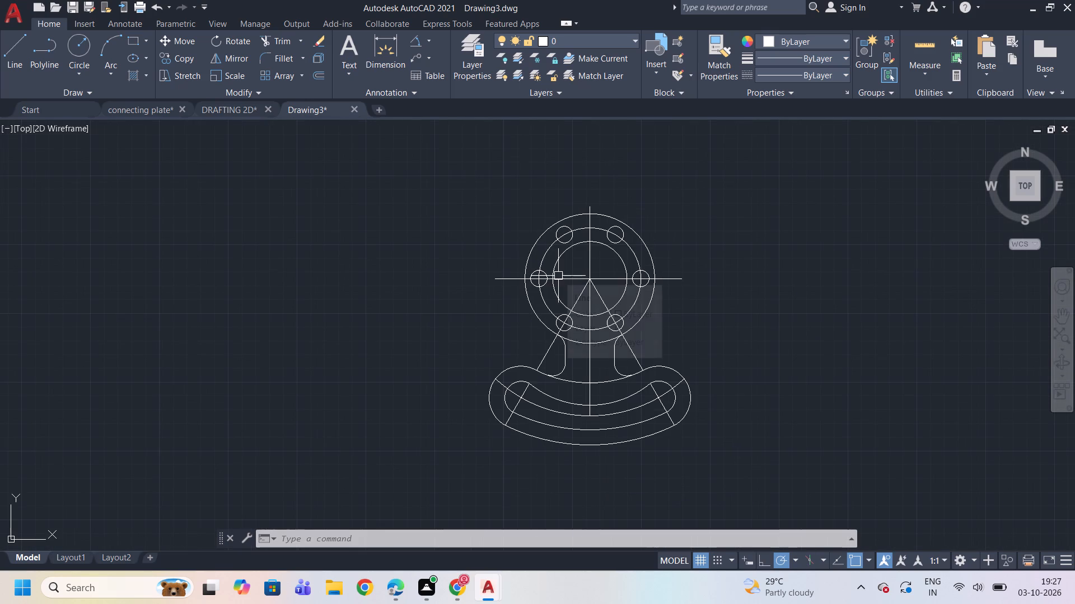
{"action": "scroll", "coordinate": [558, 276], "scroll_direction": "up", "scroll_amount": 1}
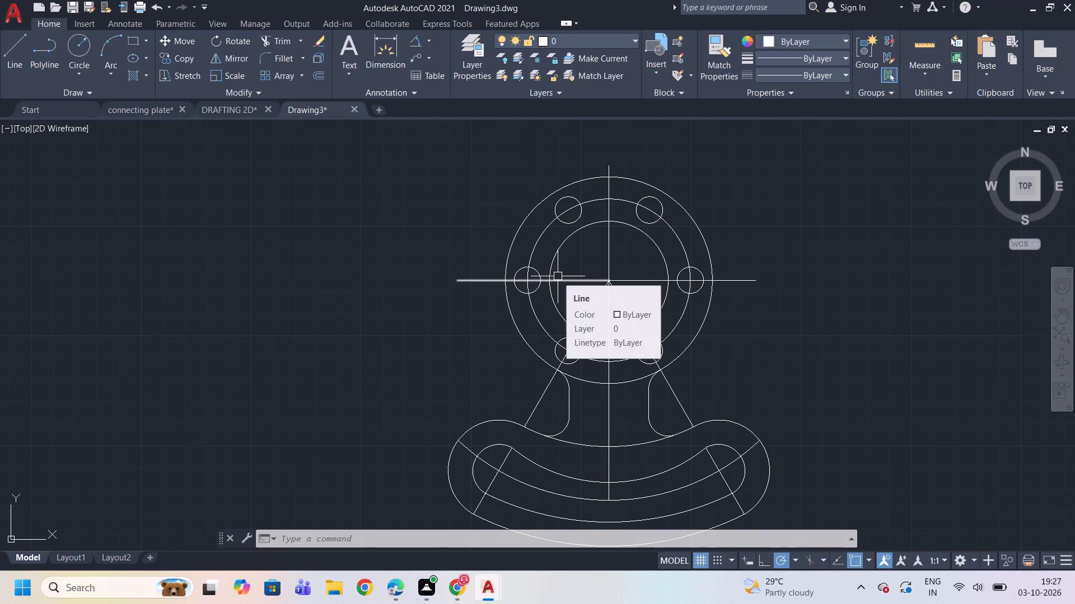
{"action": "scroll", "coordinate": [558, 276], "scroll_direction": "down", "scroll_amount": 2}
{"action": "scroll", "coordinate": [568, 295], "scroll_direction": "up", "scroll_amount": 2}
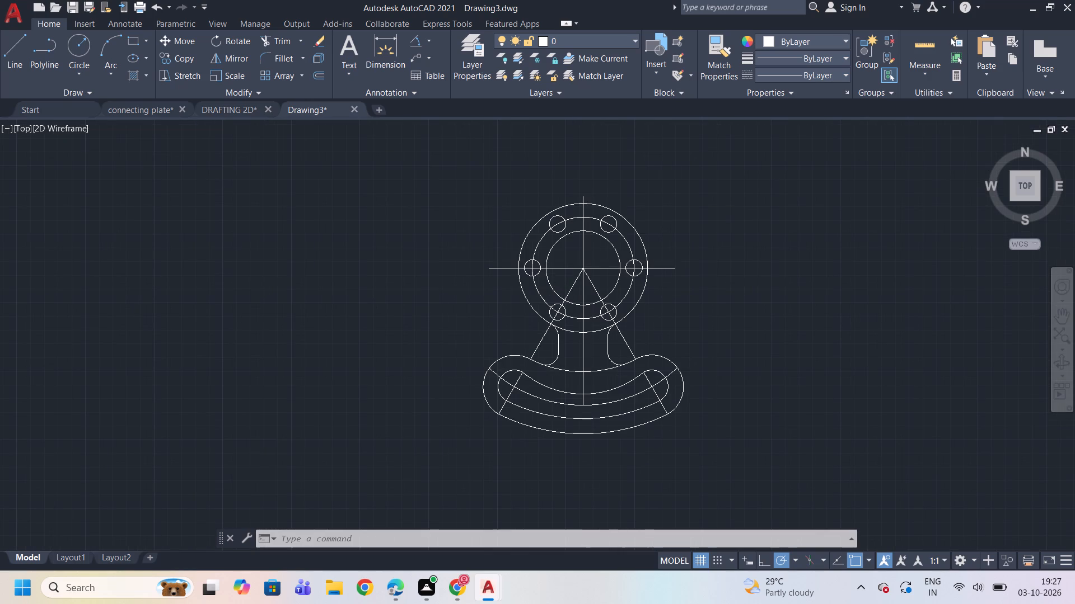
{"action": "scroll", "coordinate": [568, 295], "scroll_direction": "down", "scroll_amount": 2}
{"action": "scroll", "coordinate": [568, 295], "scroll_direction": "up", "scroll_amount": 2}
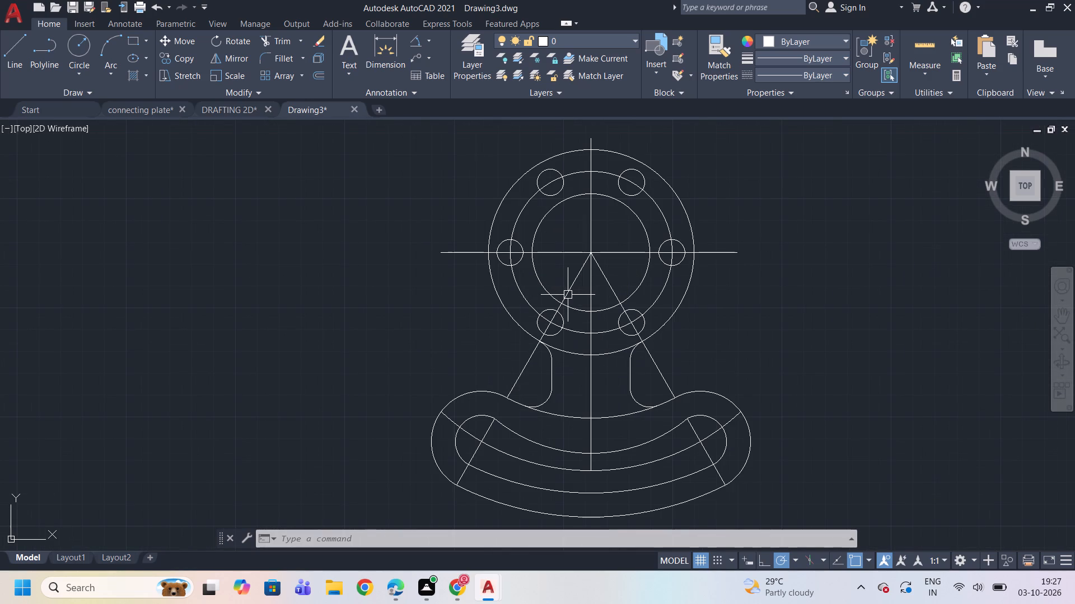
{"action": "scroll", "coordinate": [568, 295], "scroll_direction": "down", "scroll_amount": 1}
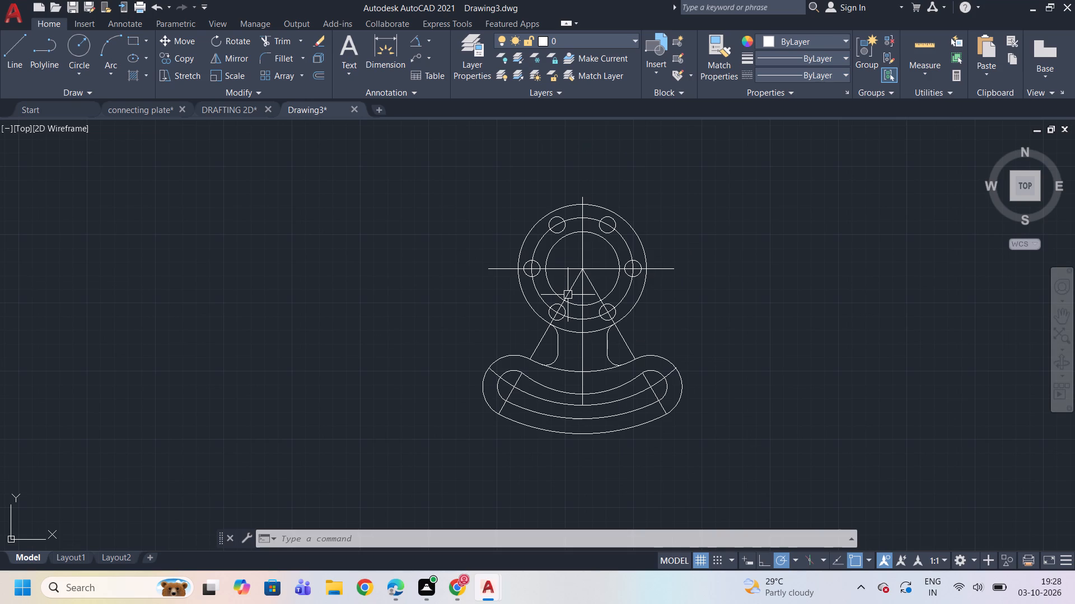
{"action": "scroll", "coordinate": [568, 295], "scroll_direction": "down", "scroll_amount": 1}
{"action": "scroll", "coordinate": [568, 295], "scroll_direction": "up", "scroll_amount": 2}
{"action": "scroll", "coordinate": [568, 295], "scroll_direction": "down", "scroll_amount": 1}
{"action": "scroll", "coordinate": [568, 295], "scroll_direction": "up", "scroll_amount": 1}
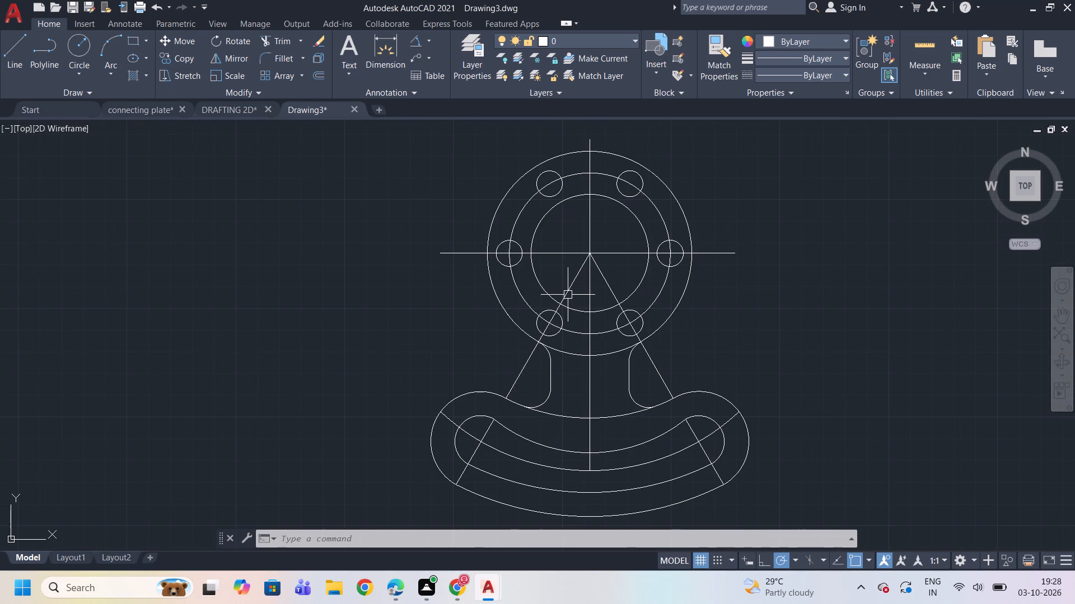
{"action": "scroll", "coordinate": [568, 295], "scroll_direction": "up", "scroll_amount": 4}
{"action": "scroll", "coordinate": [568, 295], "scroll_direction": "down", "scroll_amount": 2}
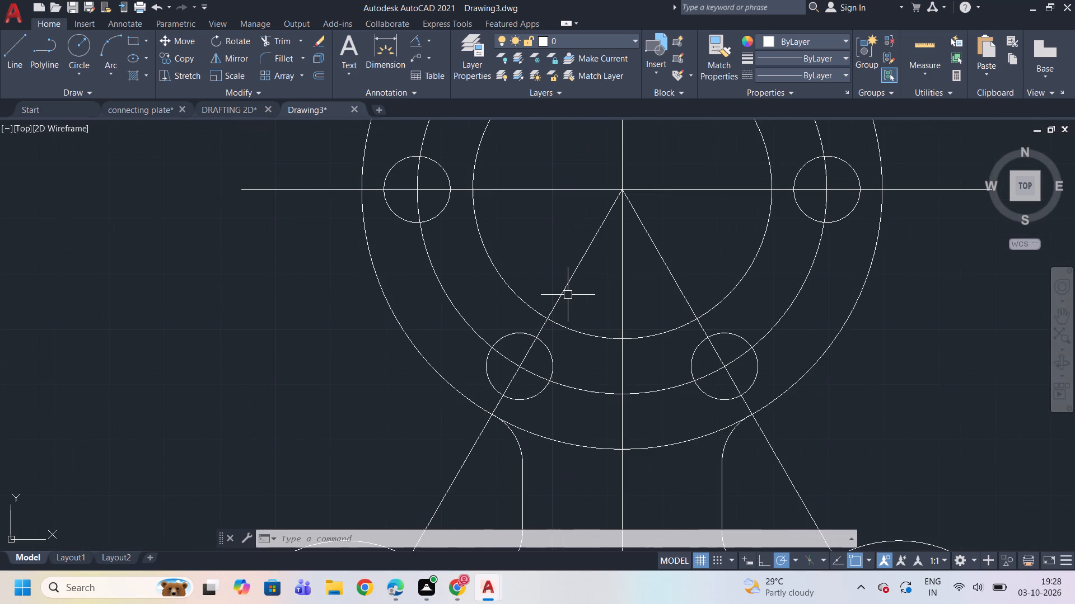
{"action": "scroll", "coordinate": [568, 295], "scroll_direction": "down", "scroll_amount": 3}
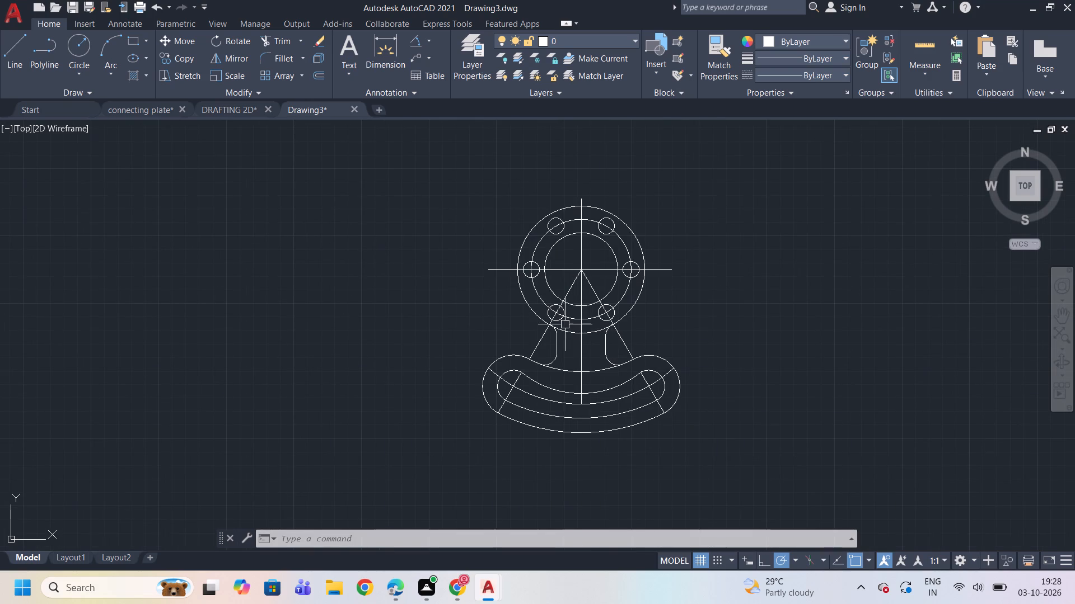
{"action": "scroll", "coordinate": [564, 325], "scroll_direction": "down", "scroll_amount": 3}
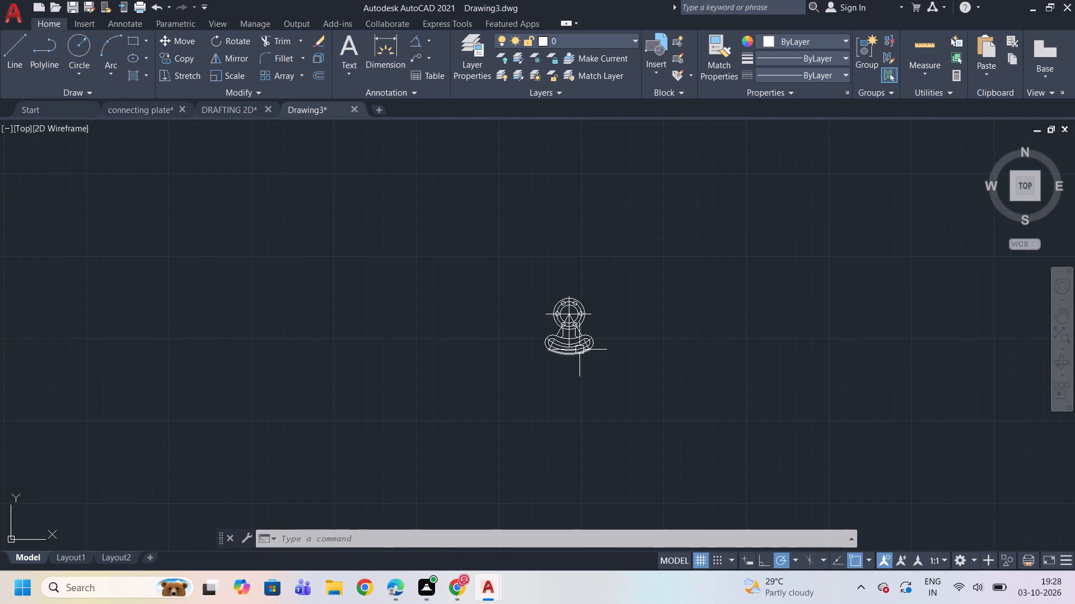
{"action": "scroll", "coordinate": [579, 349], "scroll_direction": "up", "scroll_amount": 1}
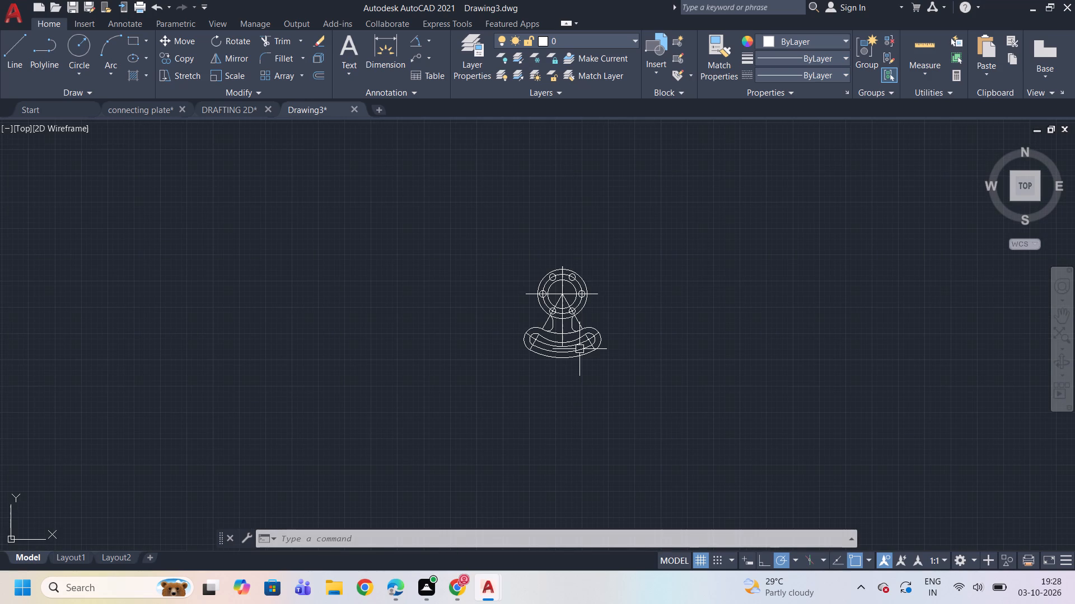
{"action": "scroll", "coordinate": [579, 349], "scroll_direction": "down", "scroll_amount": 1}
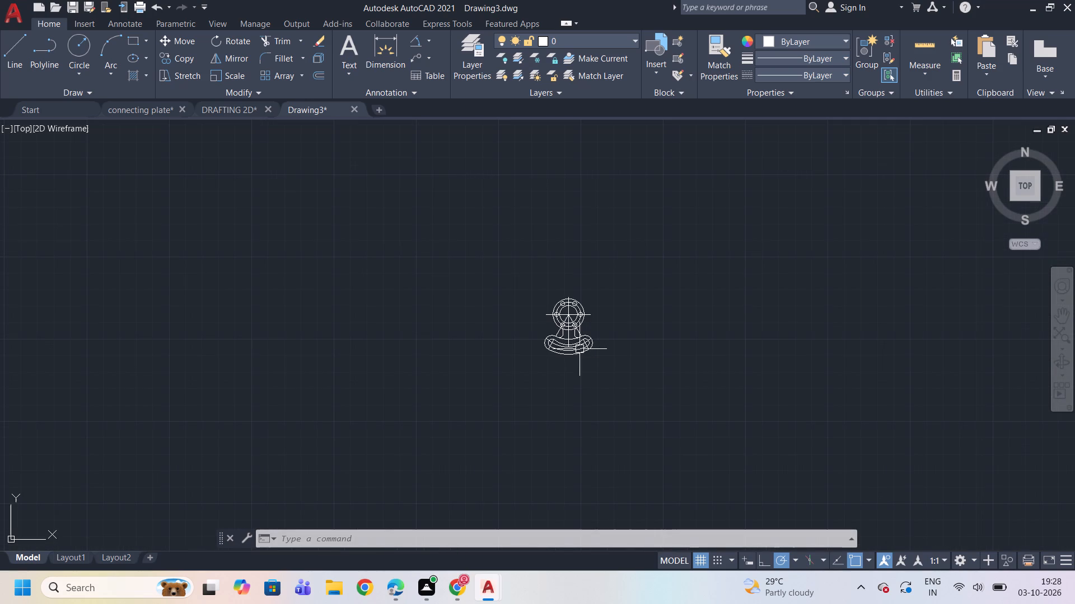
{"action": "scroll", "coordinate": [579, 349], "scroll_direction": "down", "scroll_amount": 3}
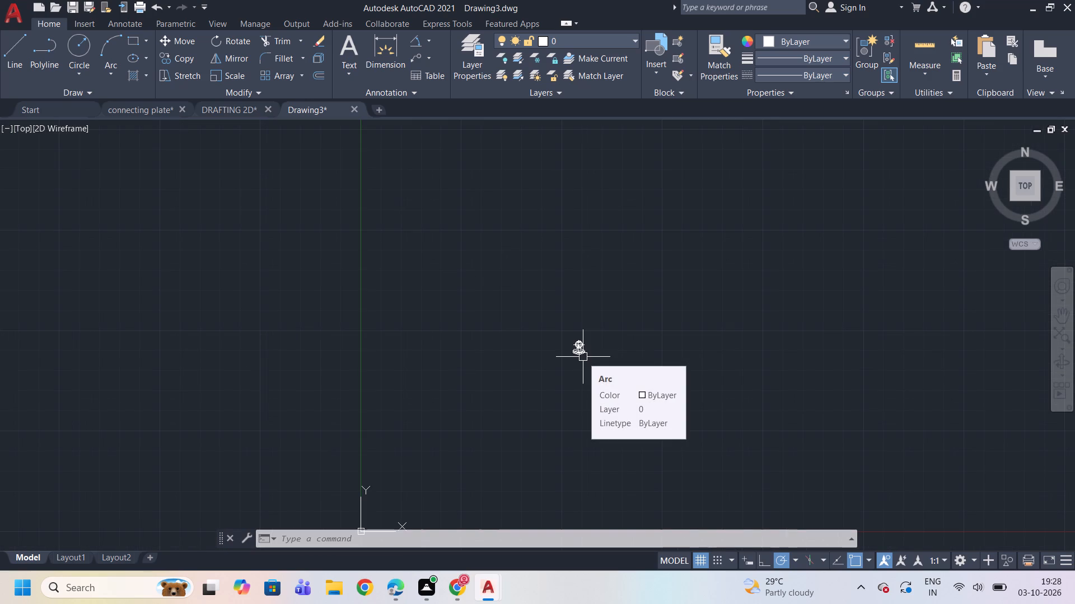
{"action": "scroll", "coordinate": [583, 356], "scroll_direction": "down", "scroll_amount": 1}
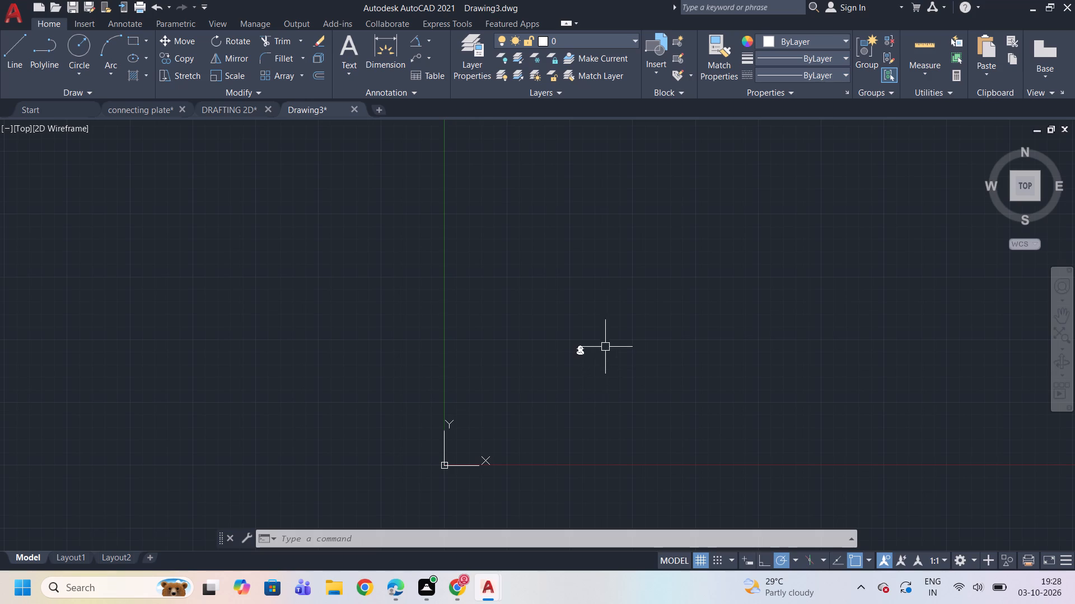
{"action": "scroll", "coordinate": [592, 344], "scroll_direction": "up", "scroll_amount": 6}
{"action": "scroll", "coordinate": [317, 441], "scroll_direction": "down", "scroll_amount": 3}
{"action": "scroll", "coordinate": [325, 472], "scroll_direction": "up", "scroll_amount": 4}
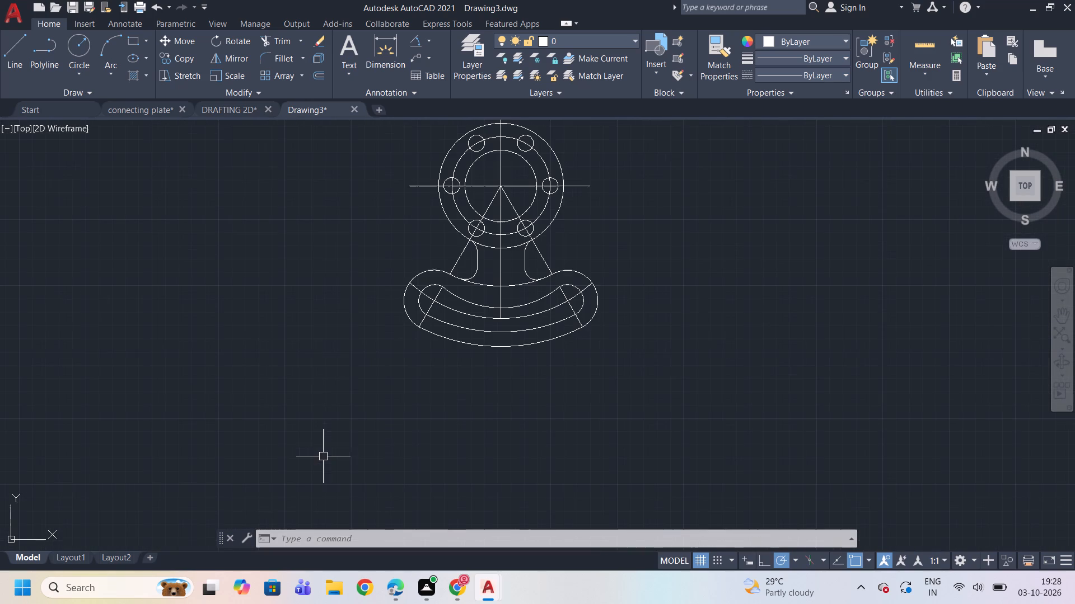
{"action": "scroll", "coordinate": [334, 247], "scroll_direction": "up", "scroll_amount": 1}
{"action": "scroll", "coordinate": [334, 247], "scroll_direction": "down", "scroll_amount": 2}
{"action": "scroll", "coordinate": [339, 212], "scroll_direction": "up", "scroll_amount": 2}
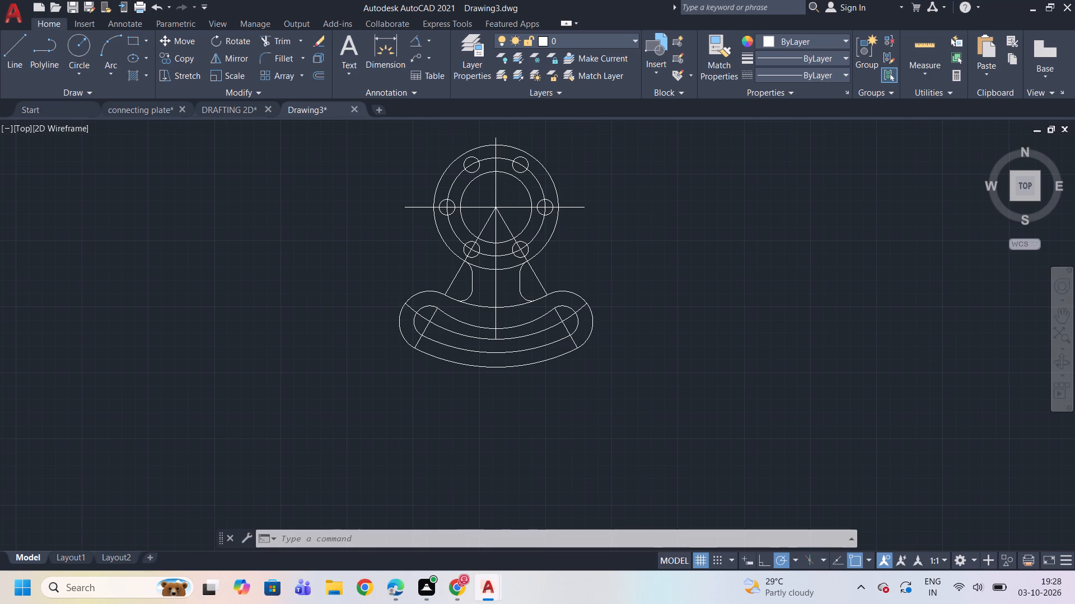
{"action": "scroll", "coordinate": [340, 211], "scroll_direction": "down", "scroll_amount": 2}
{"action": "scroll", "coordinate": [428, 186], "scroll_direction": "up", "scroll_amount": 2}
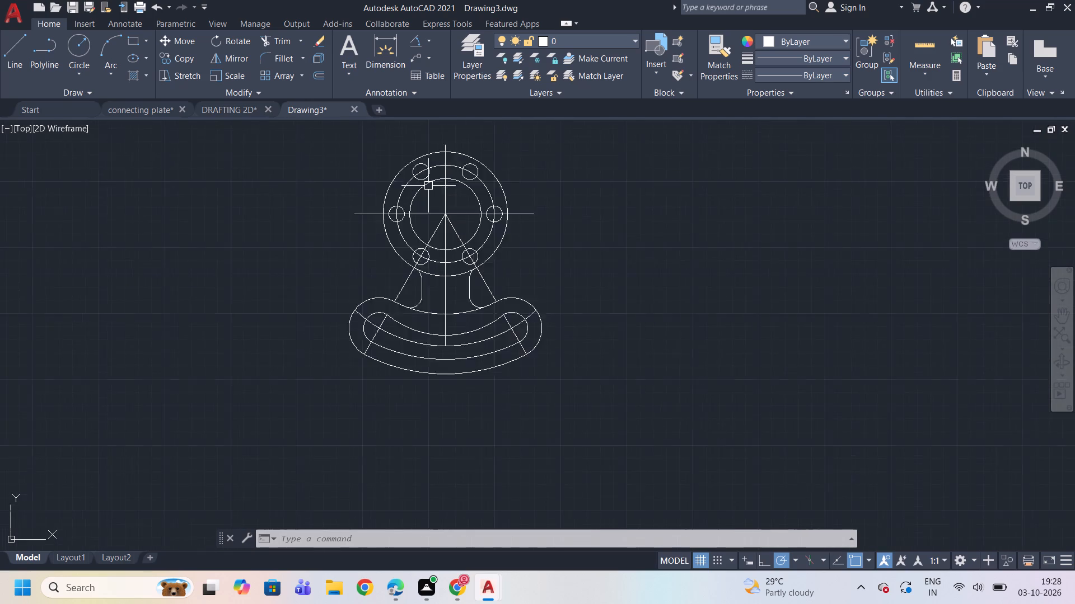
Examine the flange's concentric circles, its six bolt holes and the neck joining it to the curved slotted arm.
{"action": "scroll", "coordinate": [428, 186], "scroll_direction": "up", "scroll_amount": 1}
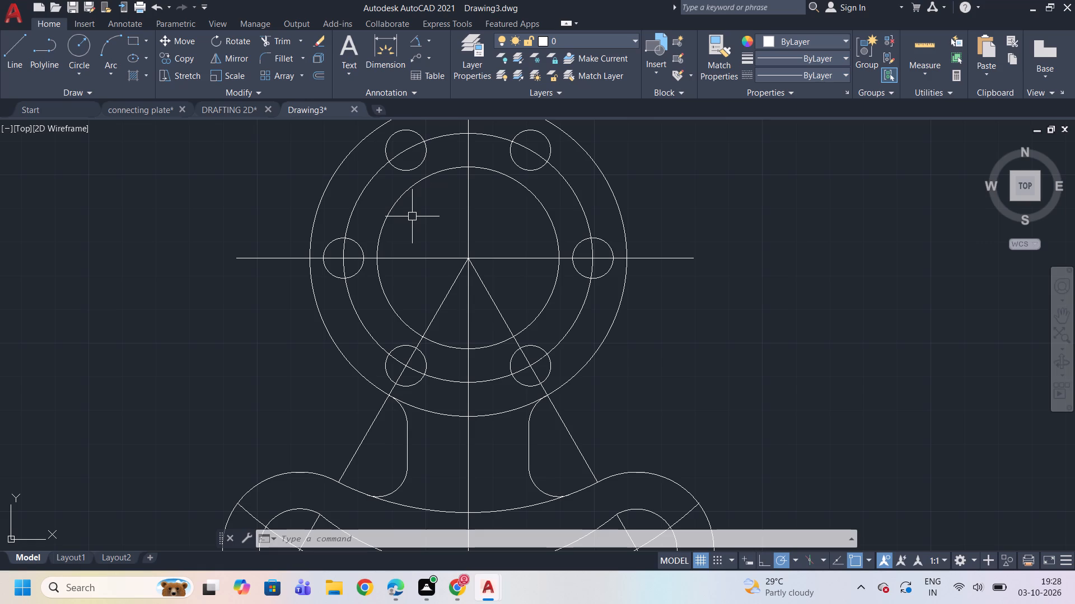
{"action": "scroll", "coordinate": [412, 218], "scroll_direction": "down", "scroll_amount": 2}
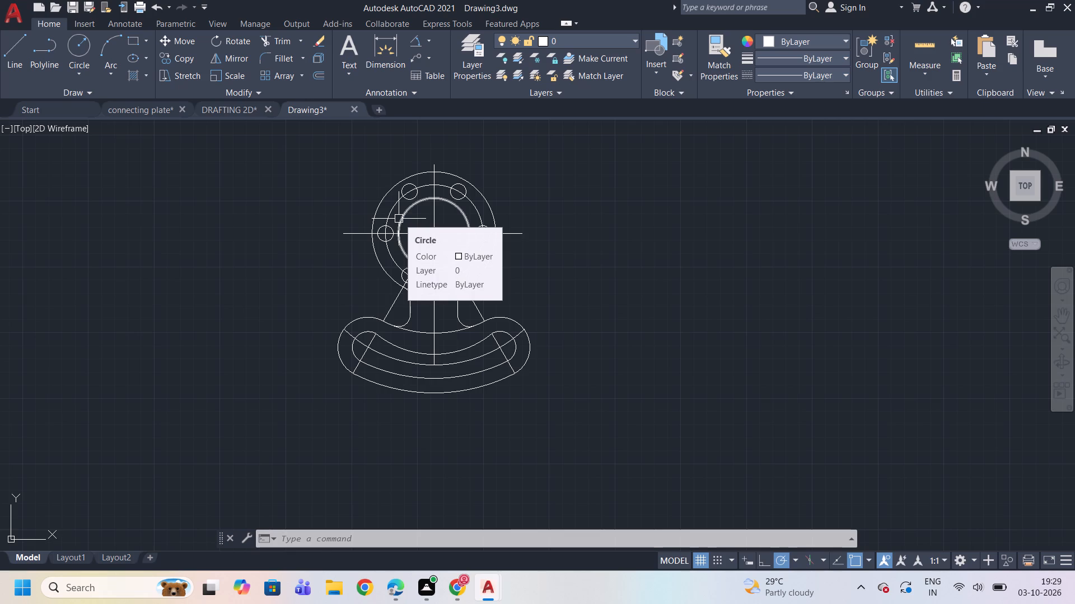
{"action": "scroll", "coordinate": [399, 219], "scroll_direction": "up", "scroll_amount": 2}
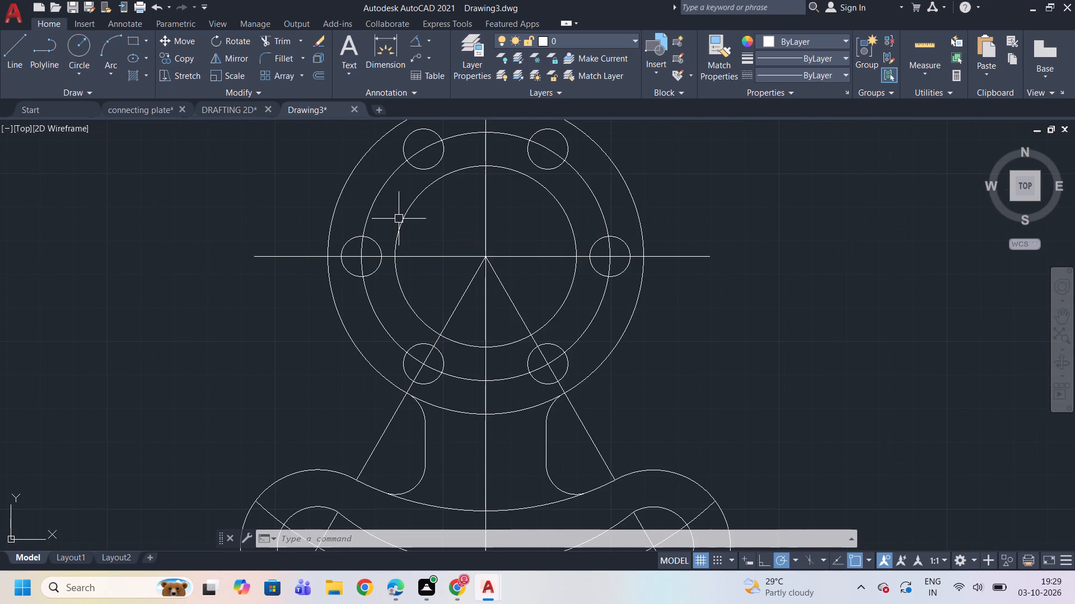
{"action": "scroll", "coordinate": [399, 219], "scroll_direction": "down", "scroll_amount": 3}
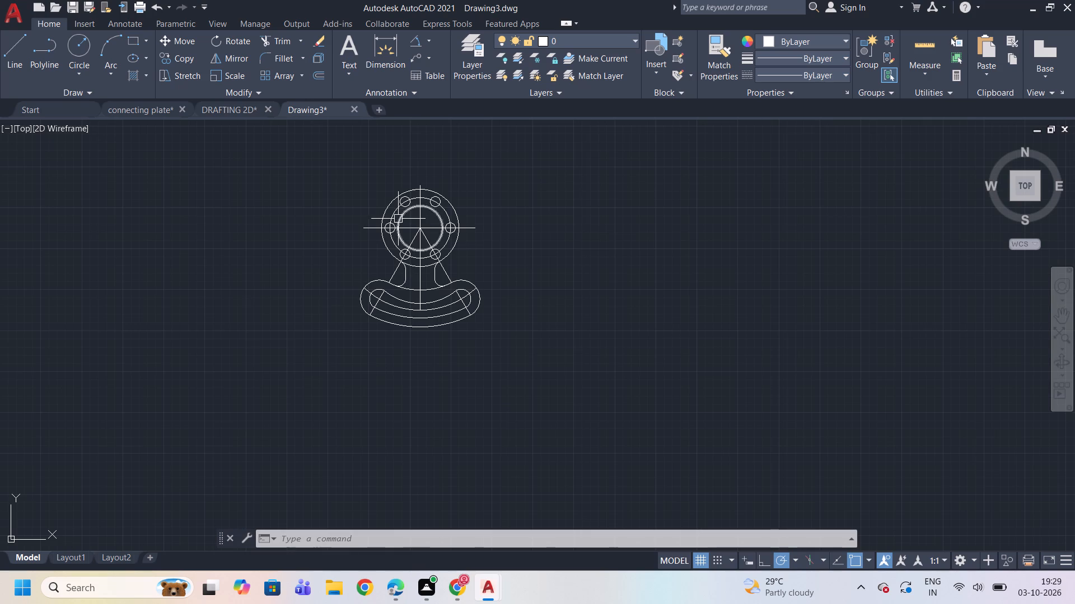
{"action": "scroll", "coordinate": [344, 196], "scroll_direction": "up", "scroll_amount": 2}
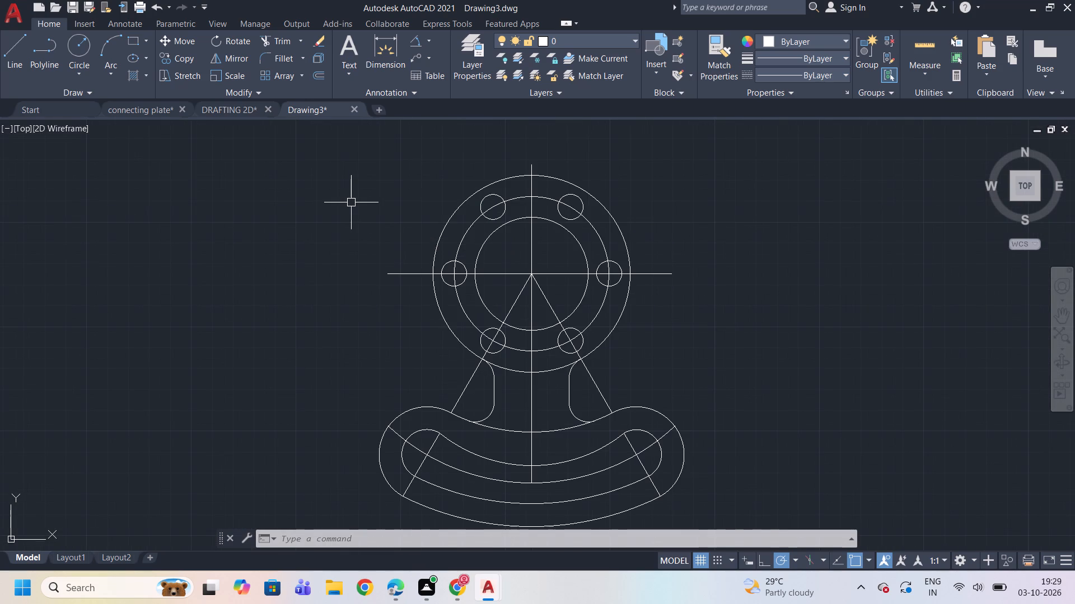
{"action": "scroll", "coordinate": [351, 202], "scroll_direction": "down", "scroll_amount": 1}
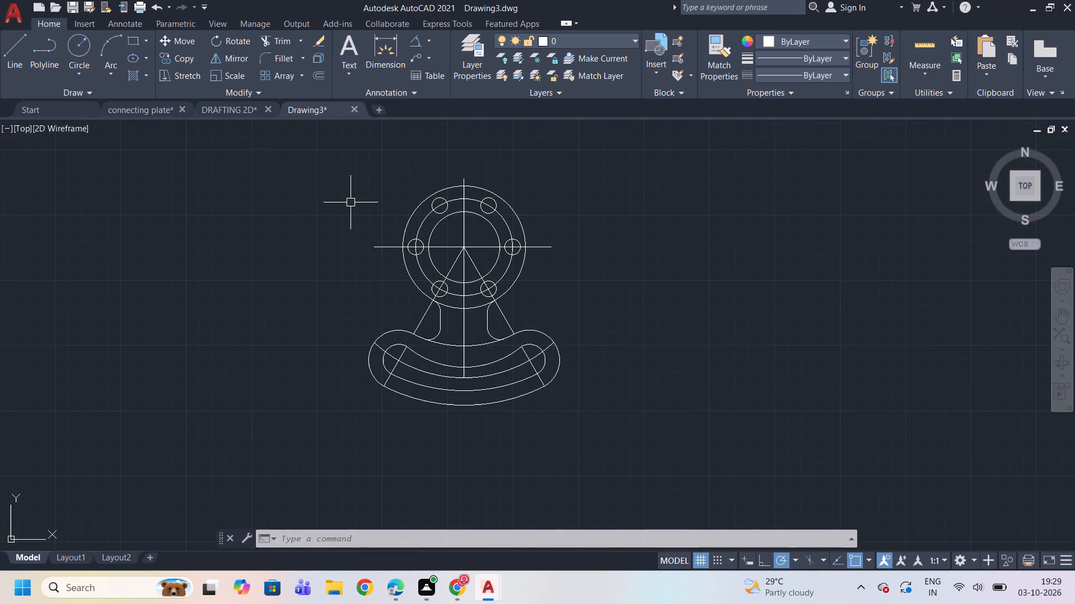
{"action": "scroll", "coordinate": [350, 202], "scroll_direction": "down", "scroll_amount": 1}
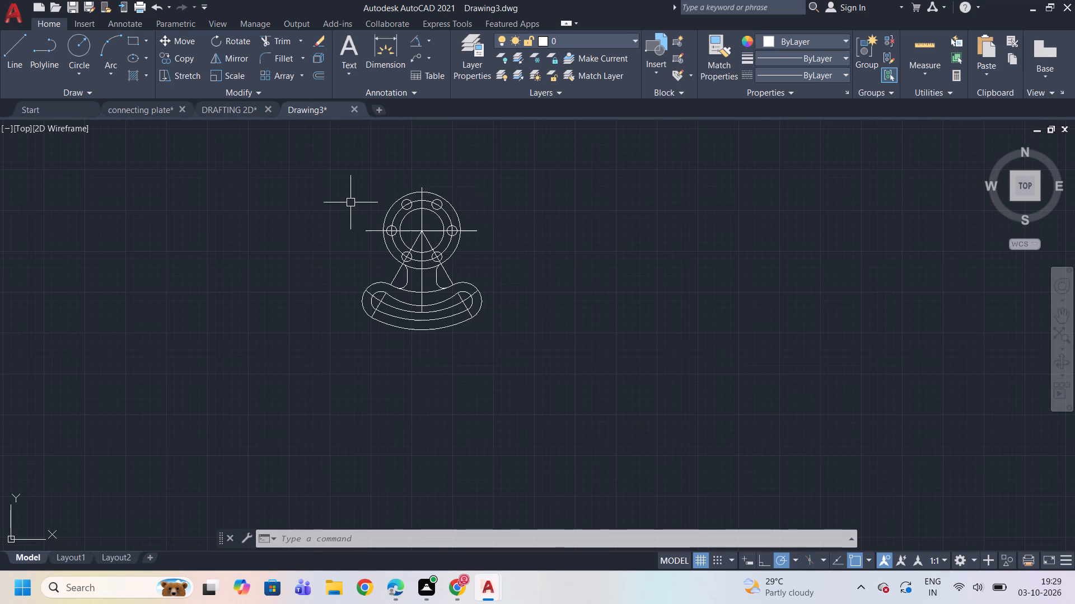
{"action": "scroll", "coordinate": [350, 202], "scroll_direction": "up", "scroll_amount": 1}
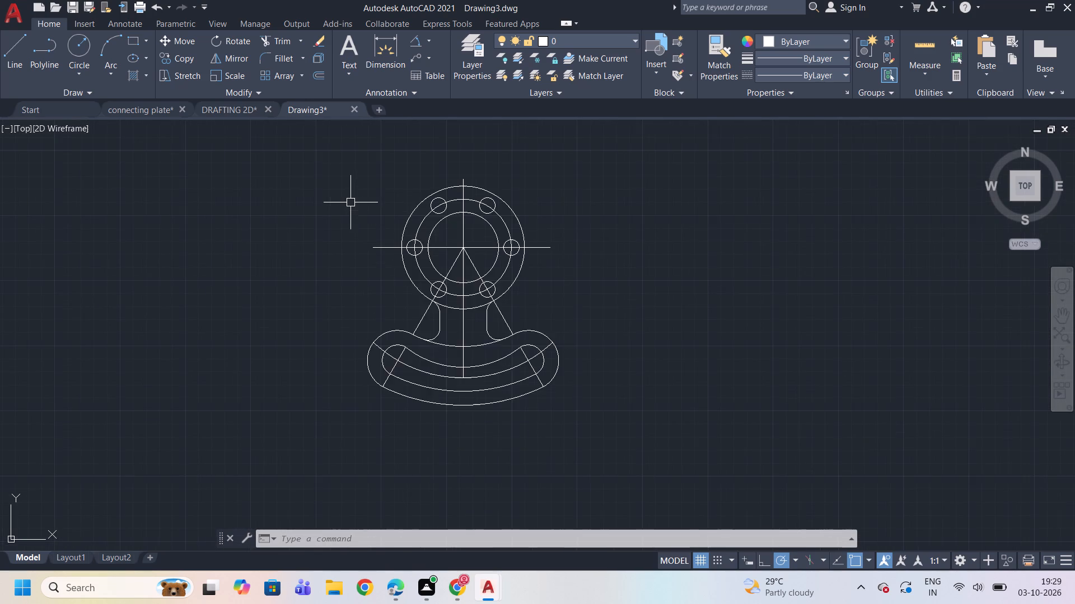
{"action": "scroll", "coordinate": [350, 202], "scroll_direction": "down", "scroll_amount": 2}
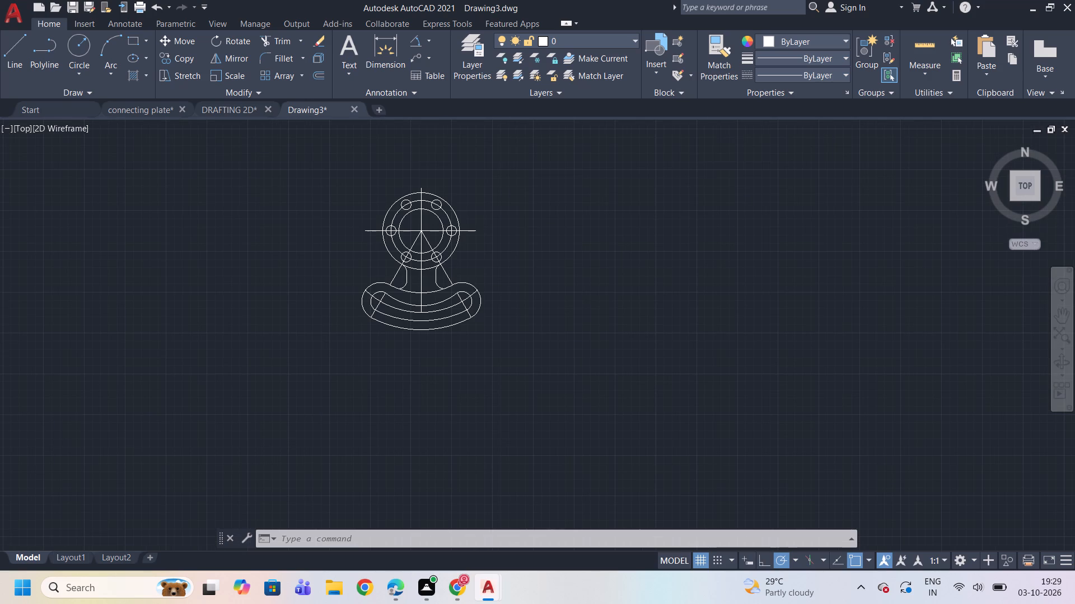
{"action": "scroll", "coordinate": [350, 202], "scroll_direction": "down", "scroll_amount": 2}
{"action": "scroll", "coordinate": [352, 202], "scroll_direction": "up", "scroll_amount": 5}
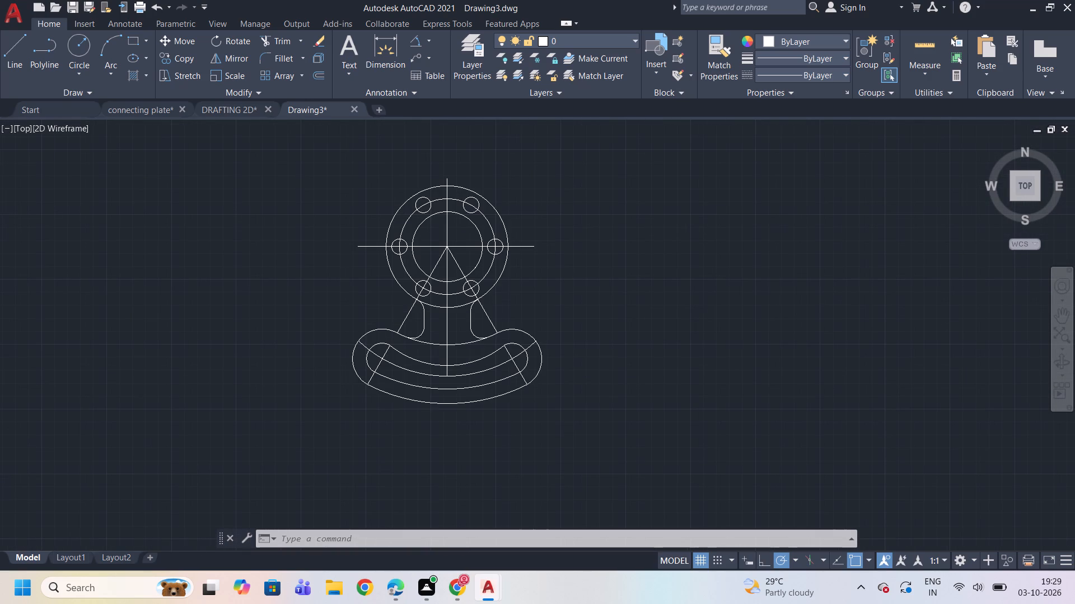
{"action": "scroll", "coordinate": [353, 204], "scroll_direction": "down", "scroll_amount": 3}
{"action": "scroll", "coordinate": [353, 204], "scroll_direction": "up", "scroll_amount": 2}
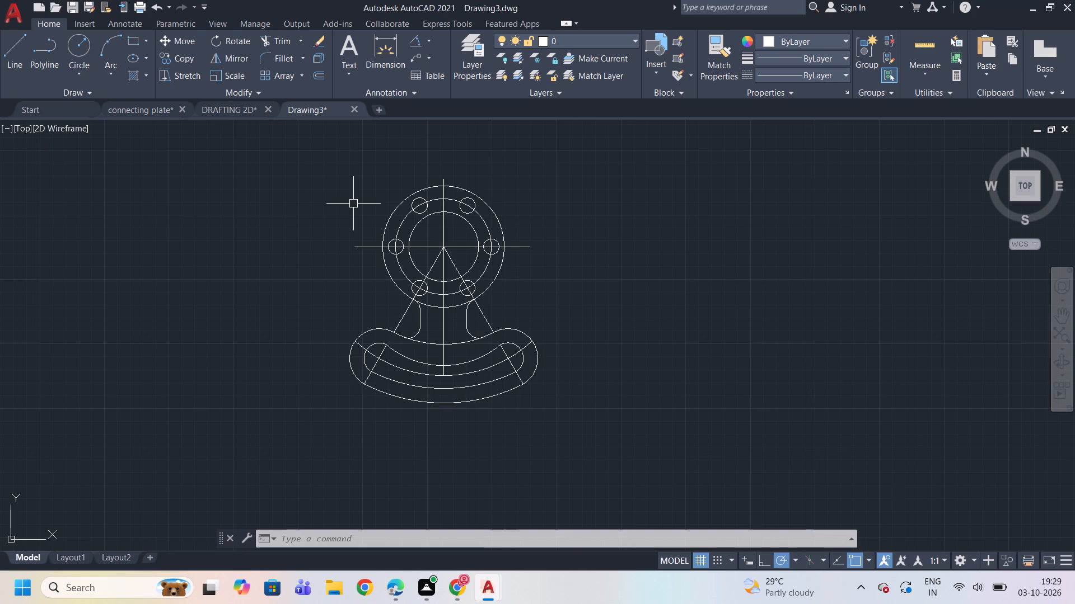
{"action": "scroll", "coordinate": [353, 204], "scroll_direction": "up", "scroll_amount": 1}
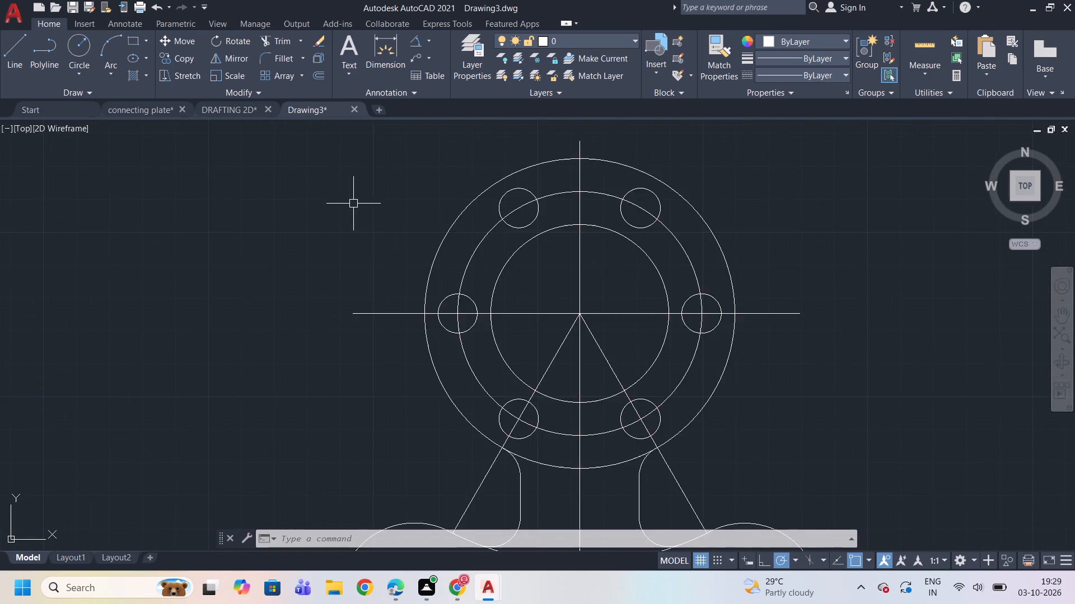
{"action": "scroll", "coordinate": [353, 204], "scroll_direction": "up", "scroll_amount": 2}
{"action": "scroll", "coordinate": [353, 204], "scroll_direction": "down", "scroll_amount": 2}
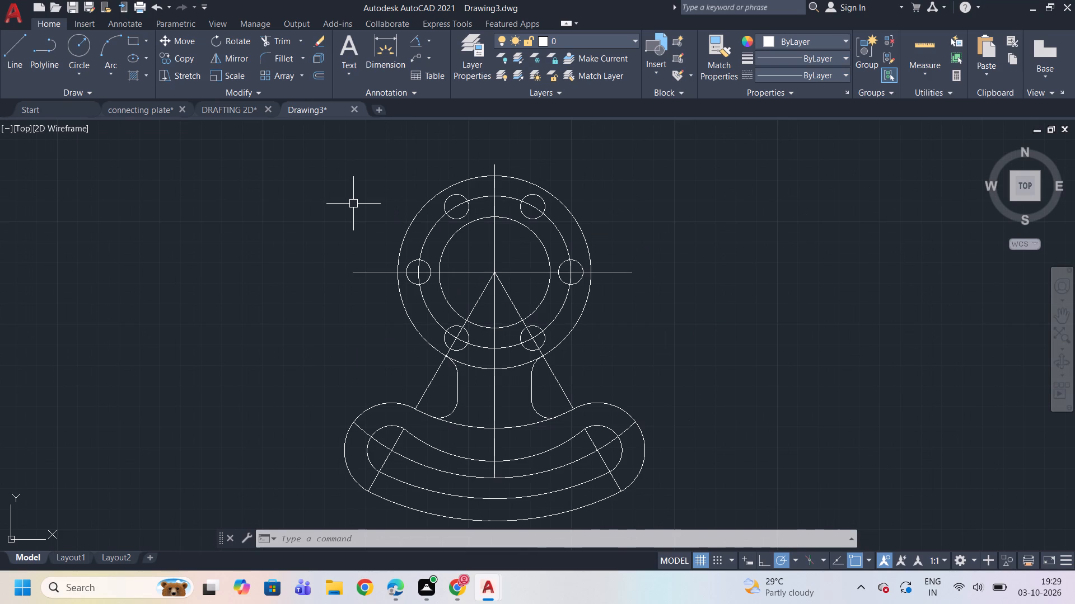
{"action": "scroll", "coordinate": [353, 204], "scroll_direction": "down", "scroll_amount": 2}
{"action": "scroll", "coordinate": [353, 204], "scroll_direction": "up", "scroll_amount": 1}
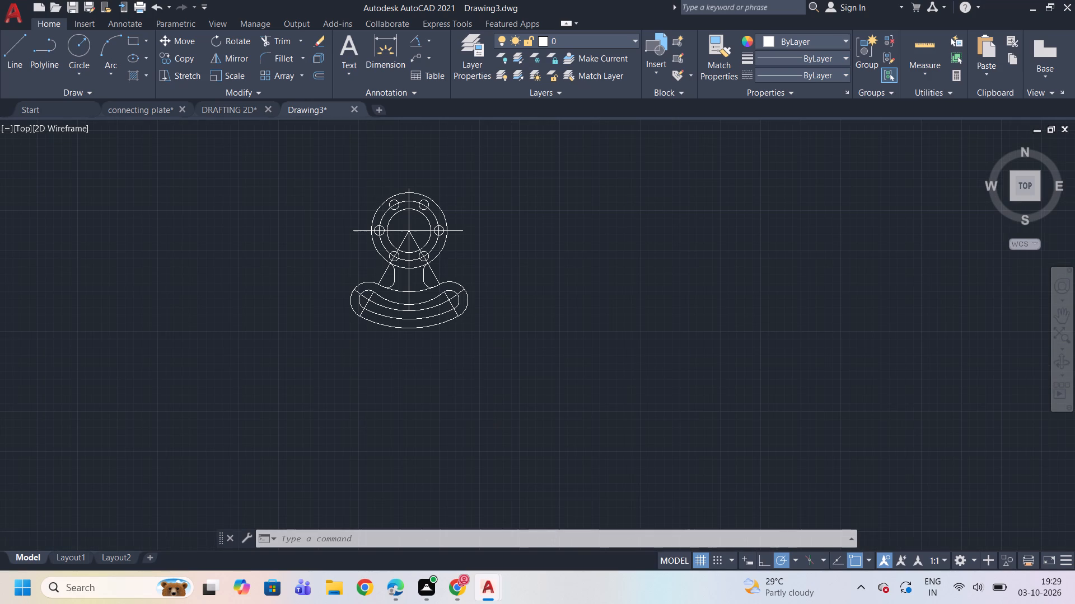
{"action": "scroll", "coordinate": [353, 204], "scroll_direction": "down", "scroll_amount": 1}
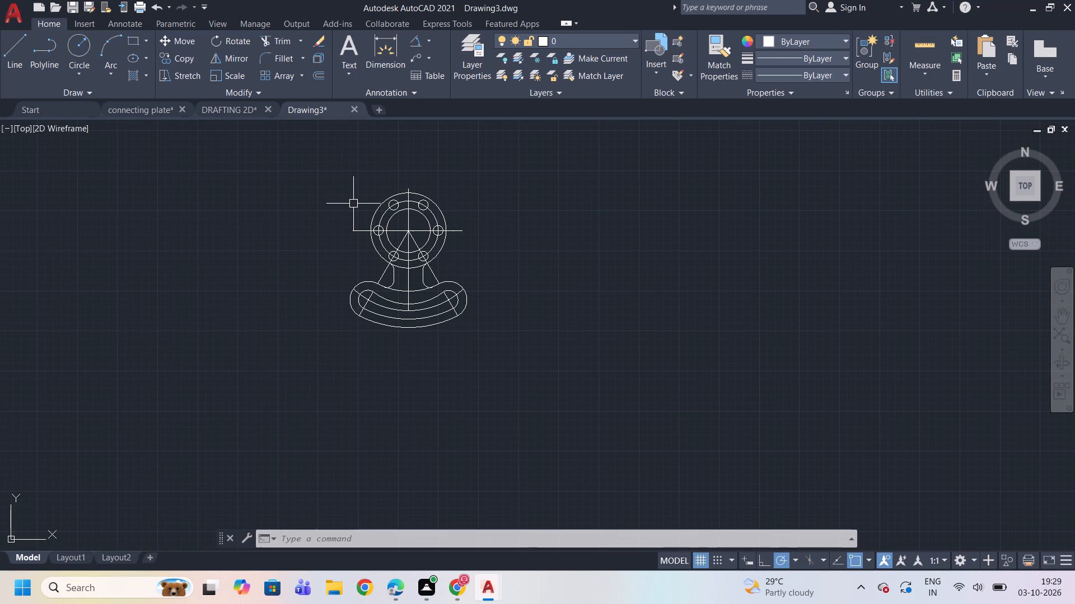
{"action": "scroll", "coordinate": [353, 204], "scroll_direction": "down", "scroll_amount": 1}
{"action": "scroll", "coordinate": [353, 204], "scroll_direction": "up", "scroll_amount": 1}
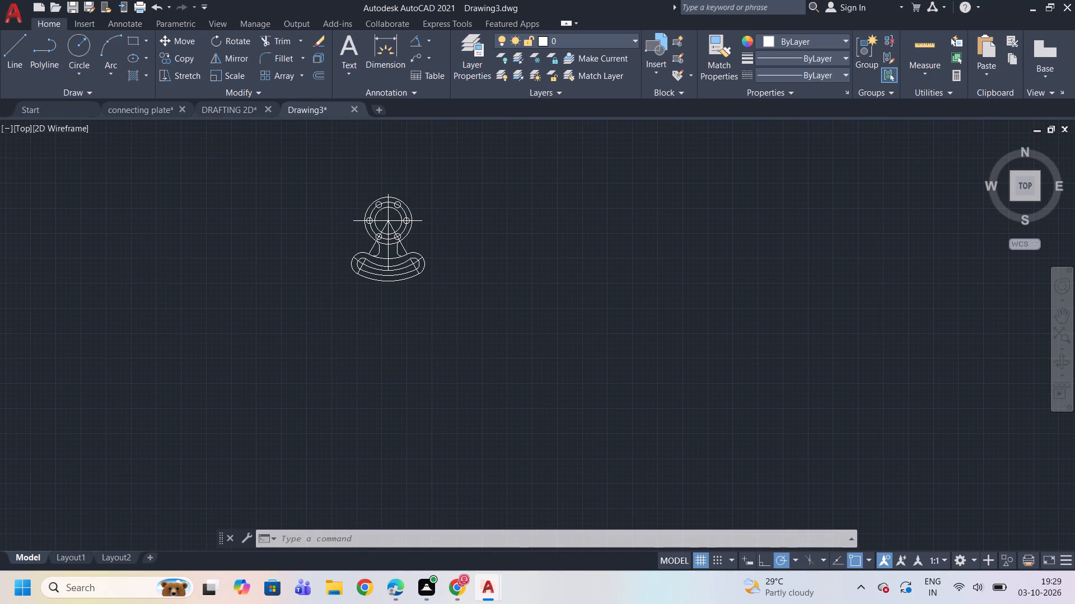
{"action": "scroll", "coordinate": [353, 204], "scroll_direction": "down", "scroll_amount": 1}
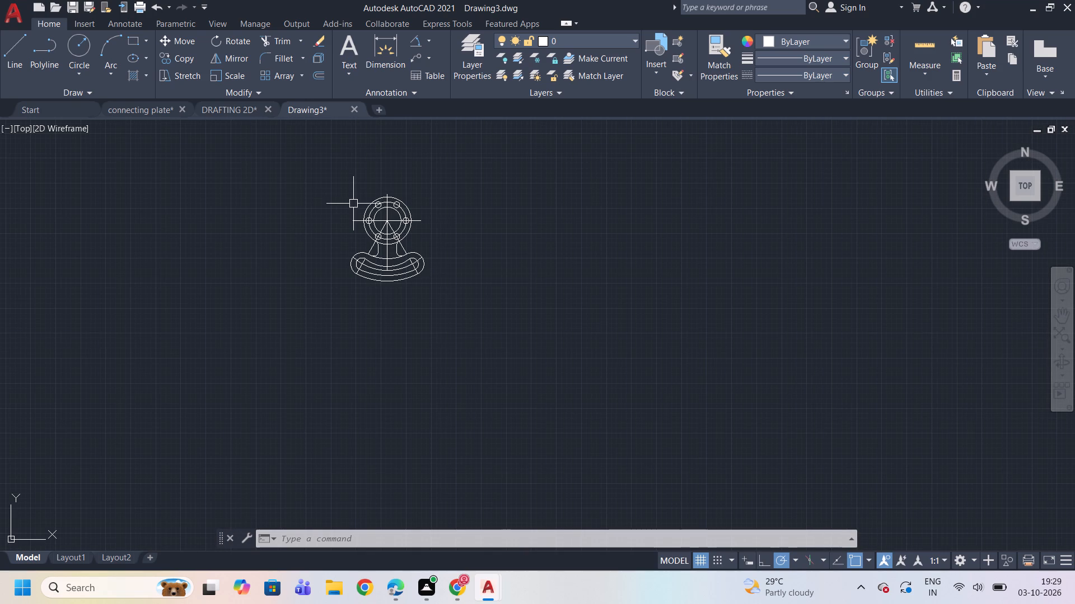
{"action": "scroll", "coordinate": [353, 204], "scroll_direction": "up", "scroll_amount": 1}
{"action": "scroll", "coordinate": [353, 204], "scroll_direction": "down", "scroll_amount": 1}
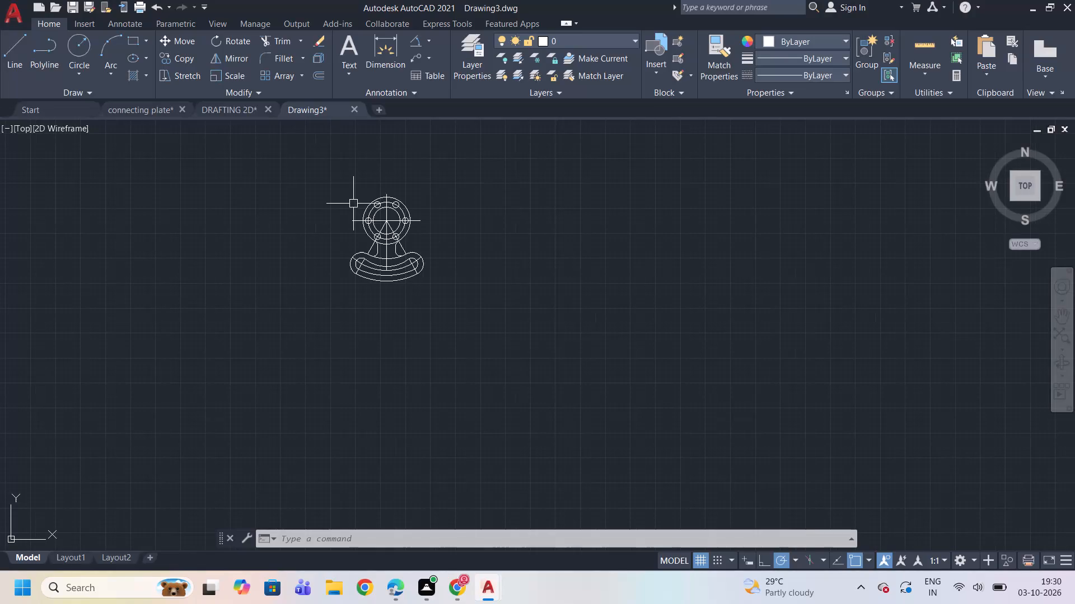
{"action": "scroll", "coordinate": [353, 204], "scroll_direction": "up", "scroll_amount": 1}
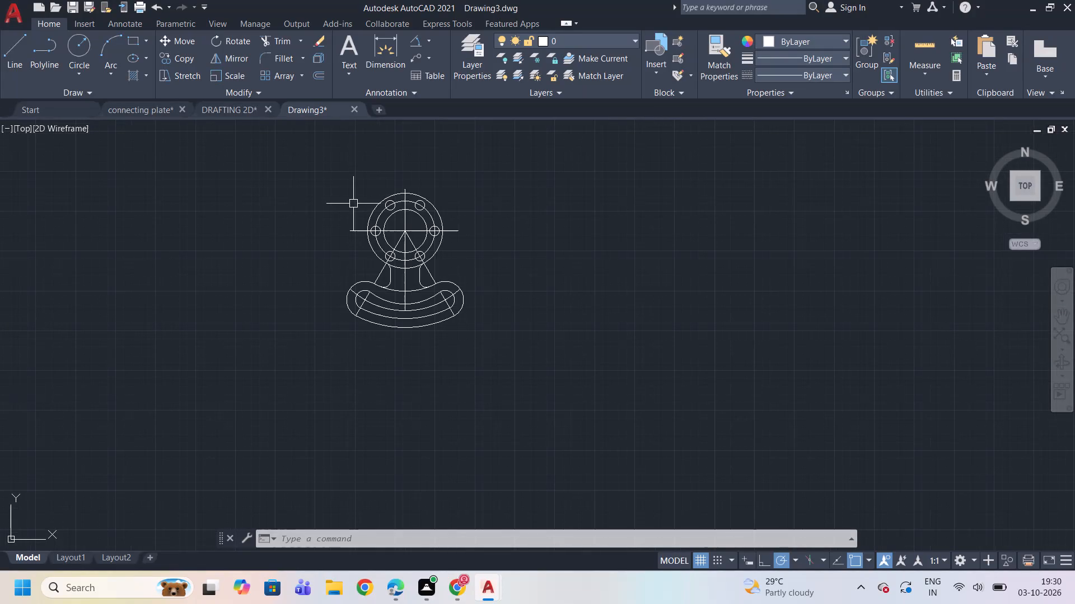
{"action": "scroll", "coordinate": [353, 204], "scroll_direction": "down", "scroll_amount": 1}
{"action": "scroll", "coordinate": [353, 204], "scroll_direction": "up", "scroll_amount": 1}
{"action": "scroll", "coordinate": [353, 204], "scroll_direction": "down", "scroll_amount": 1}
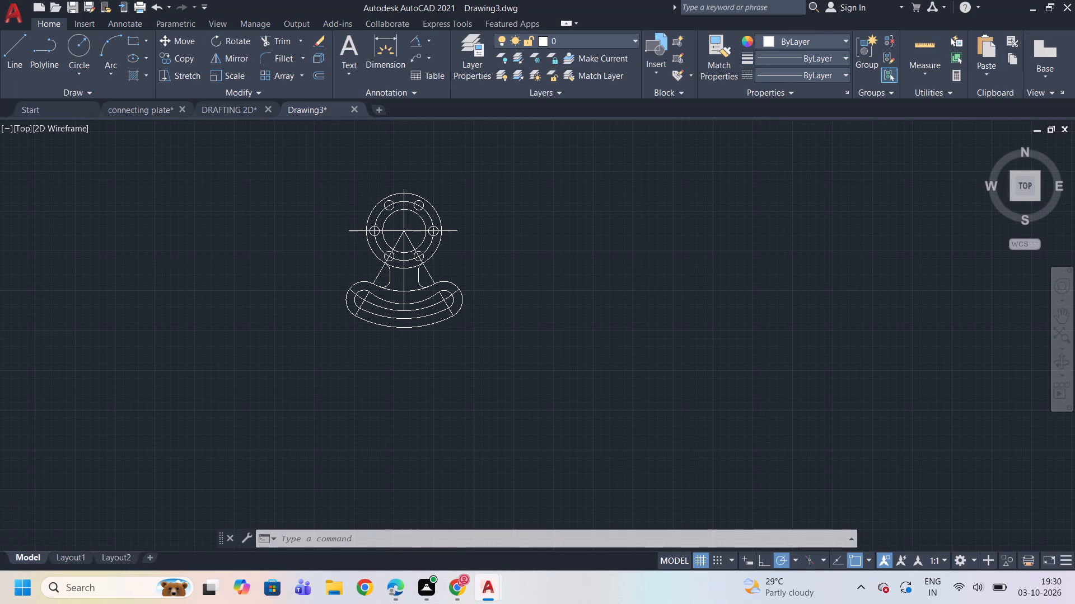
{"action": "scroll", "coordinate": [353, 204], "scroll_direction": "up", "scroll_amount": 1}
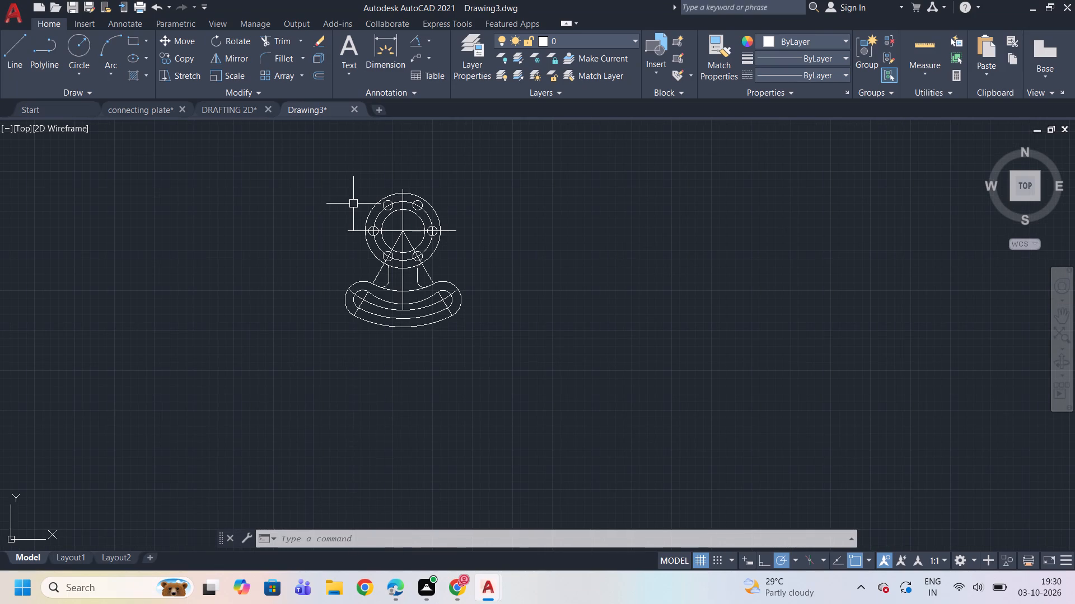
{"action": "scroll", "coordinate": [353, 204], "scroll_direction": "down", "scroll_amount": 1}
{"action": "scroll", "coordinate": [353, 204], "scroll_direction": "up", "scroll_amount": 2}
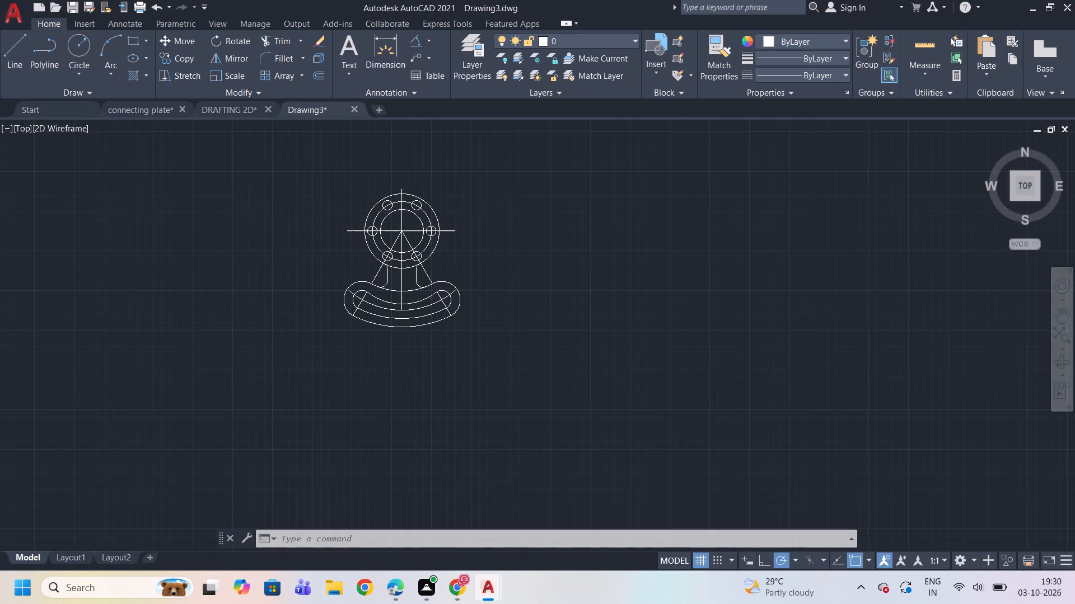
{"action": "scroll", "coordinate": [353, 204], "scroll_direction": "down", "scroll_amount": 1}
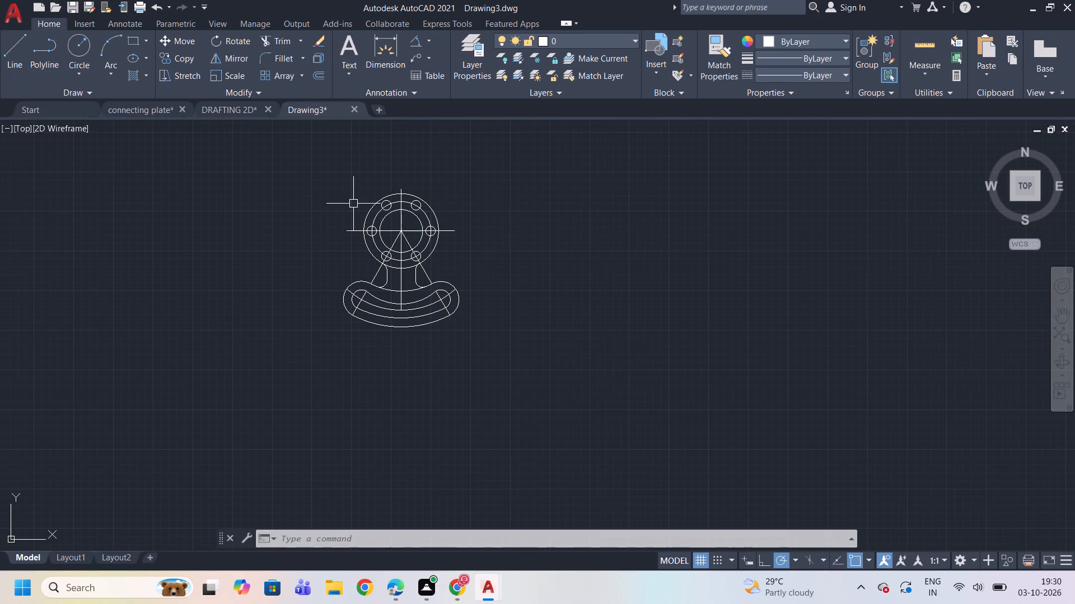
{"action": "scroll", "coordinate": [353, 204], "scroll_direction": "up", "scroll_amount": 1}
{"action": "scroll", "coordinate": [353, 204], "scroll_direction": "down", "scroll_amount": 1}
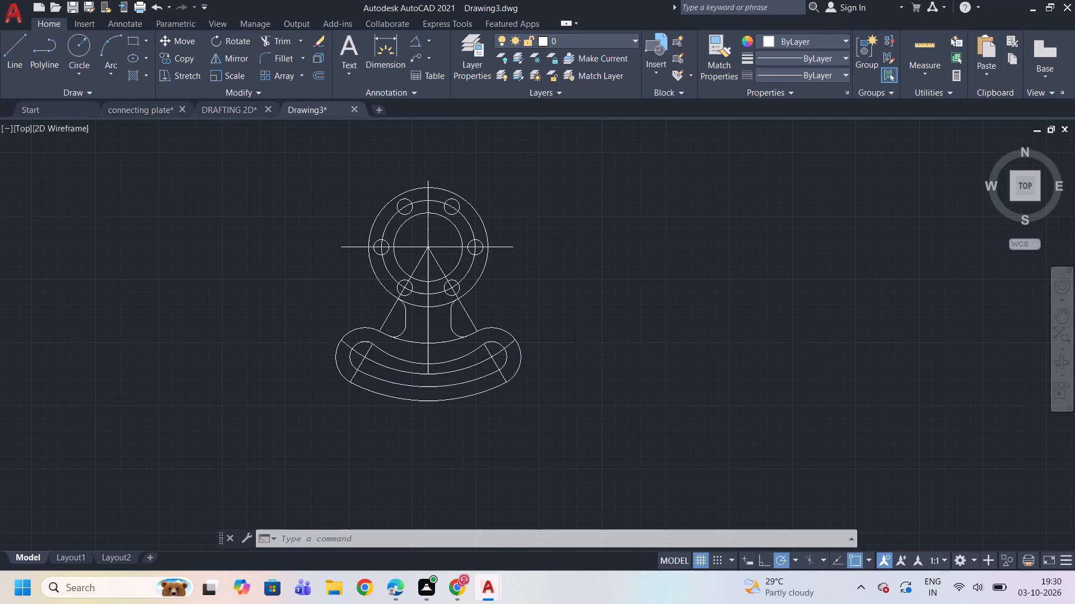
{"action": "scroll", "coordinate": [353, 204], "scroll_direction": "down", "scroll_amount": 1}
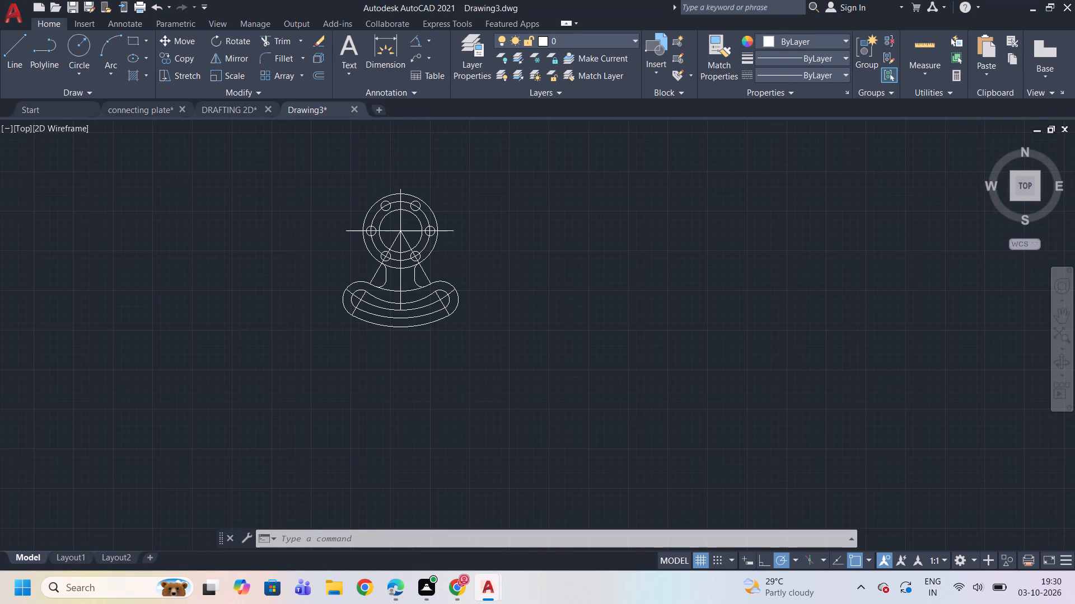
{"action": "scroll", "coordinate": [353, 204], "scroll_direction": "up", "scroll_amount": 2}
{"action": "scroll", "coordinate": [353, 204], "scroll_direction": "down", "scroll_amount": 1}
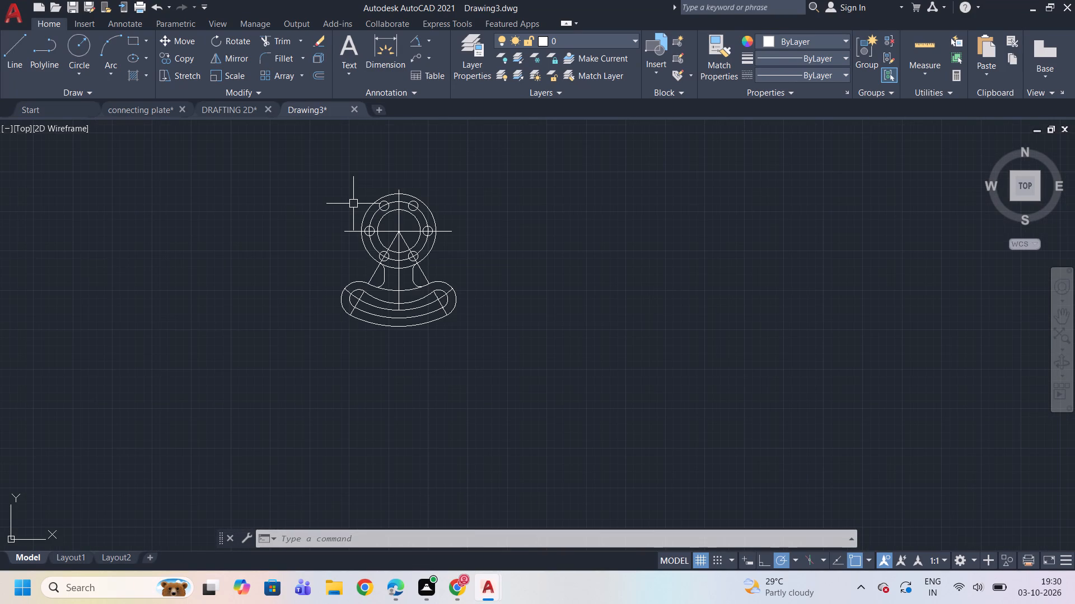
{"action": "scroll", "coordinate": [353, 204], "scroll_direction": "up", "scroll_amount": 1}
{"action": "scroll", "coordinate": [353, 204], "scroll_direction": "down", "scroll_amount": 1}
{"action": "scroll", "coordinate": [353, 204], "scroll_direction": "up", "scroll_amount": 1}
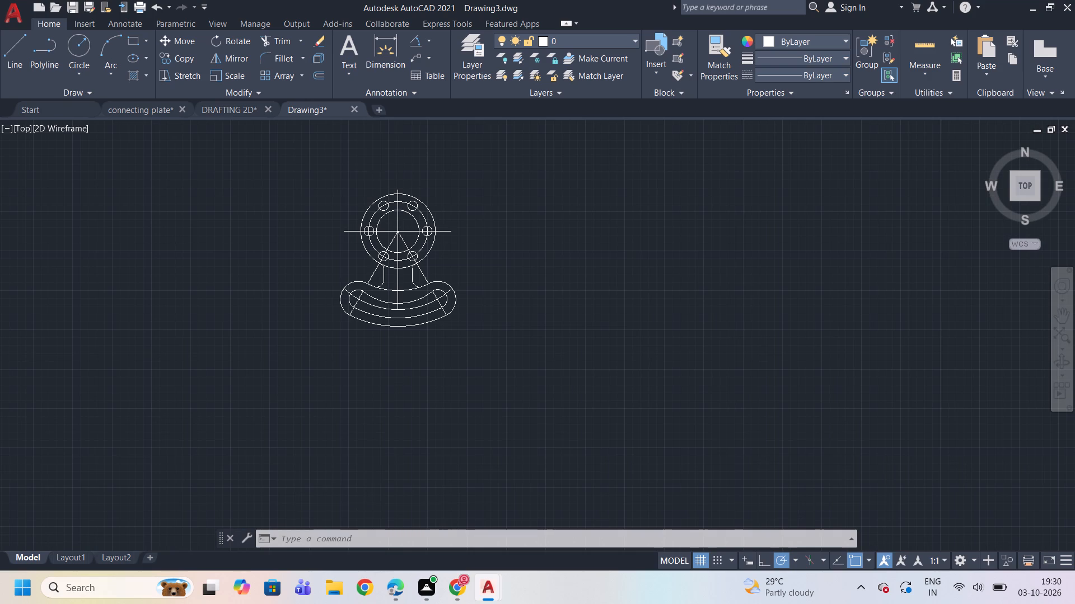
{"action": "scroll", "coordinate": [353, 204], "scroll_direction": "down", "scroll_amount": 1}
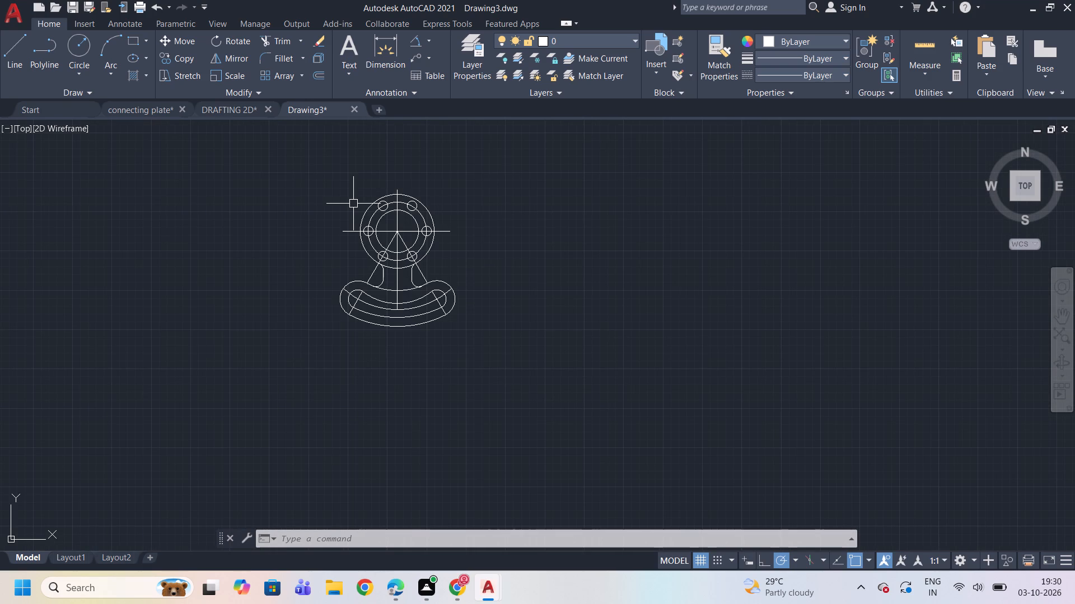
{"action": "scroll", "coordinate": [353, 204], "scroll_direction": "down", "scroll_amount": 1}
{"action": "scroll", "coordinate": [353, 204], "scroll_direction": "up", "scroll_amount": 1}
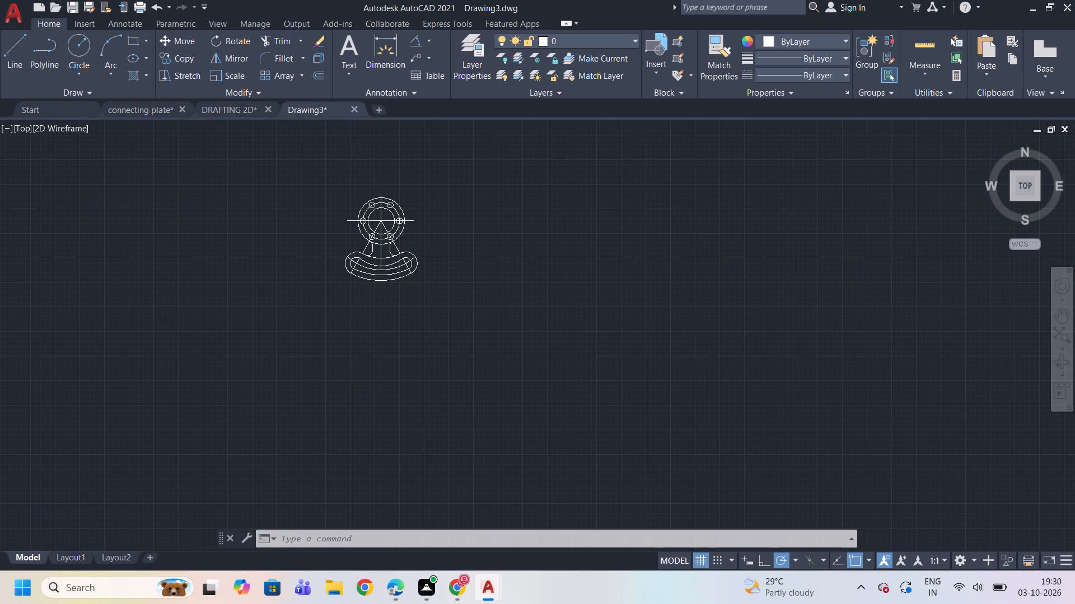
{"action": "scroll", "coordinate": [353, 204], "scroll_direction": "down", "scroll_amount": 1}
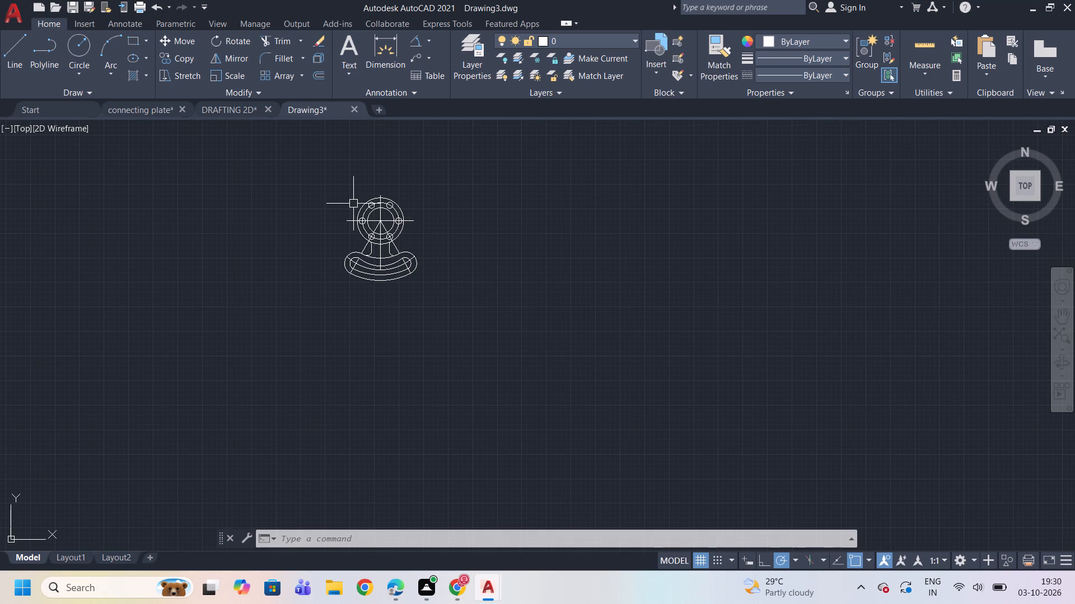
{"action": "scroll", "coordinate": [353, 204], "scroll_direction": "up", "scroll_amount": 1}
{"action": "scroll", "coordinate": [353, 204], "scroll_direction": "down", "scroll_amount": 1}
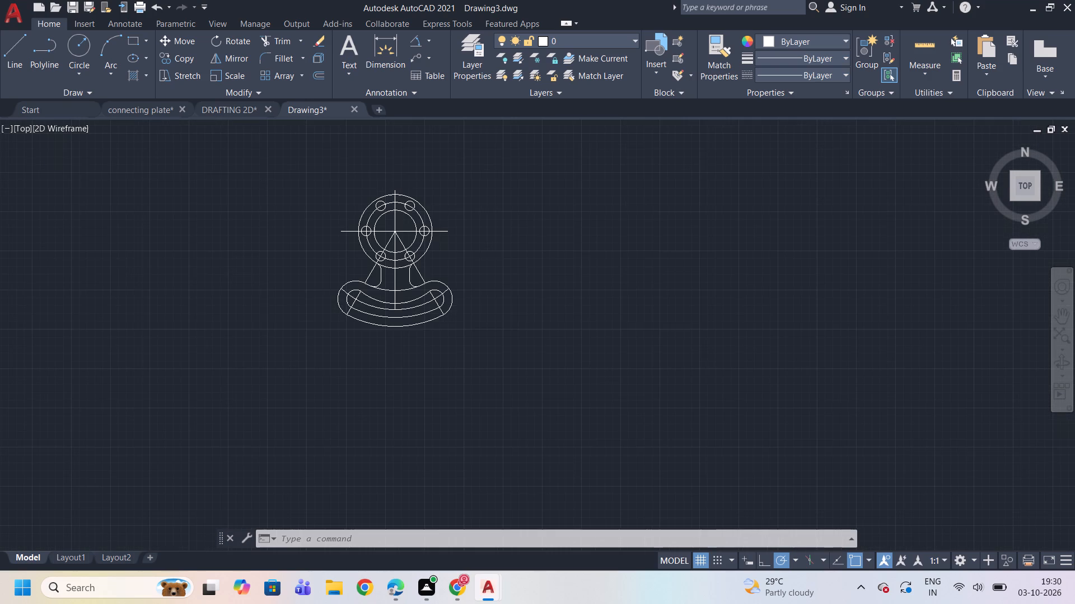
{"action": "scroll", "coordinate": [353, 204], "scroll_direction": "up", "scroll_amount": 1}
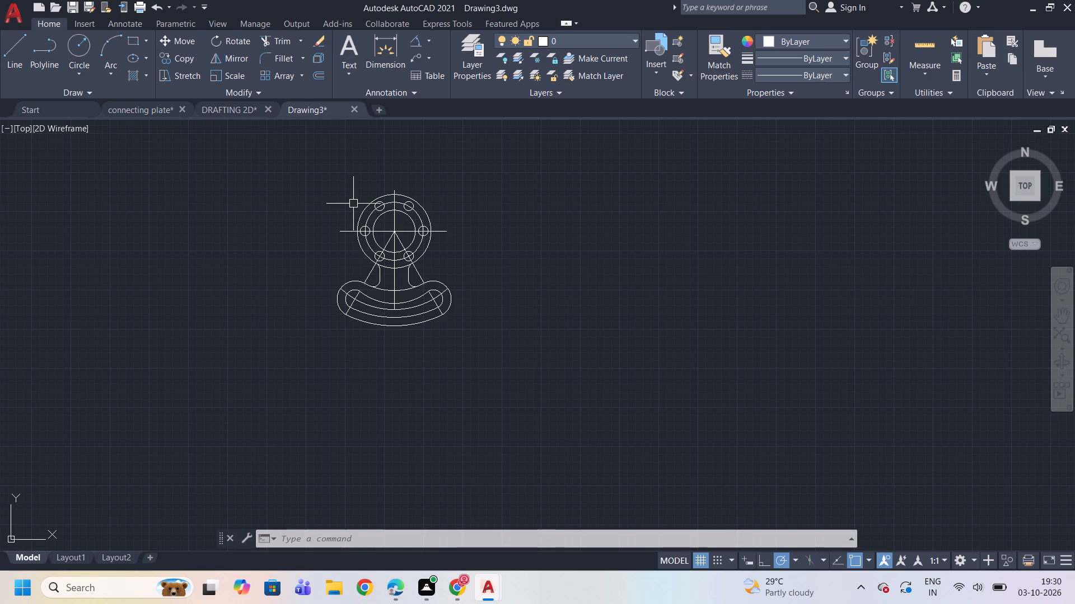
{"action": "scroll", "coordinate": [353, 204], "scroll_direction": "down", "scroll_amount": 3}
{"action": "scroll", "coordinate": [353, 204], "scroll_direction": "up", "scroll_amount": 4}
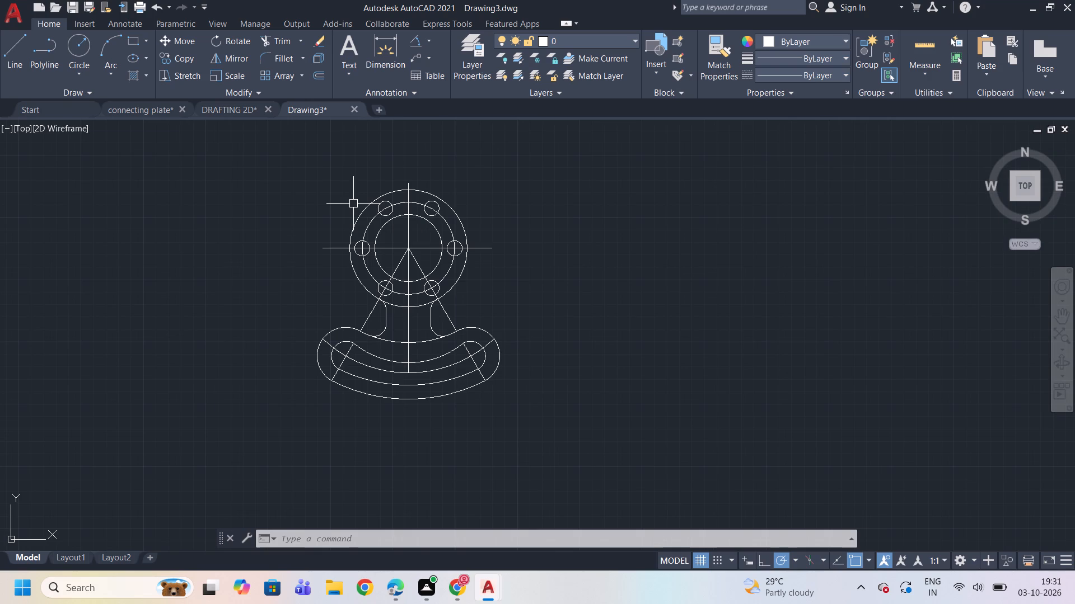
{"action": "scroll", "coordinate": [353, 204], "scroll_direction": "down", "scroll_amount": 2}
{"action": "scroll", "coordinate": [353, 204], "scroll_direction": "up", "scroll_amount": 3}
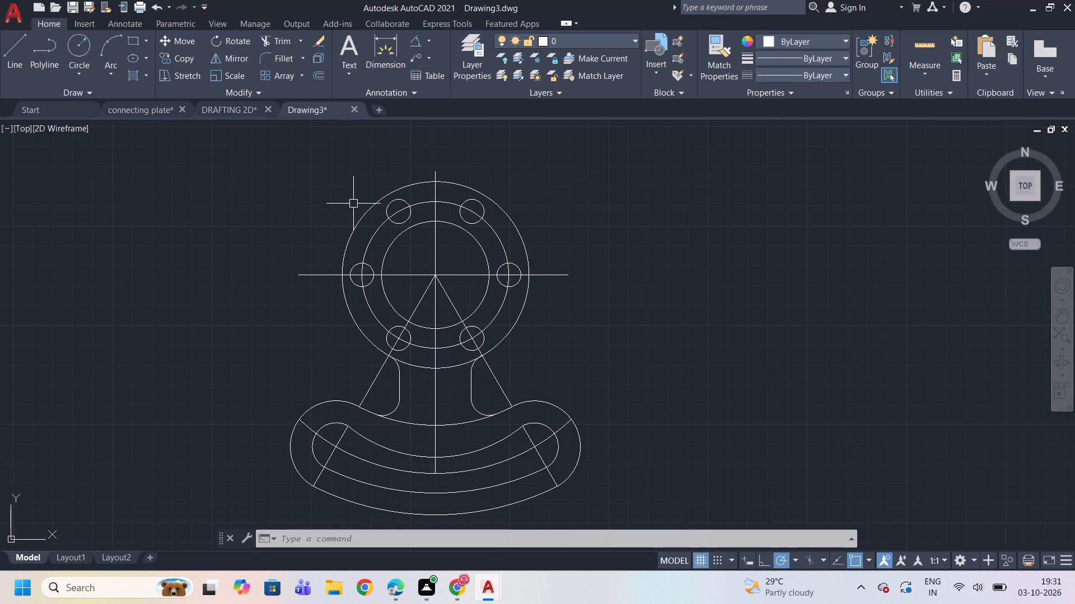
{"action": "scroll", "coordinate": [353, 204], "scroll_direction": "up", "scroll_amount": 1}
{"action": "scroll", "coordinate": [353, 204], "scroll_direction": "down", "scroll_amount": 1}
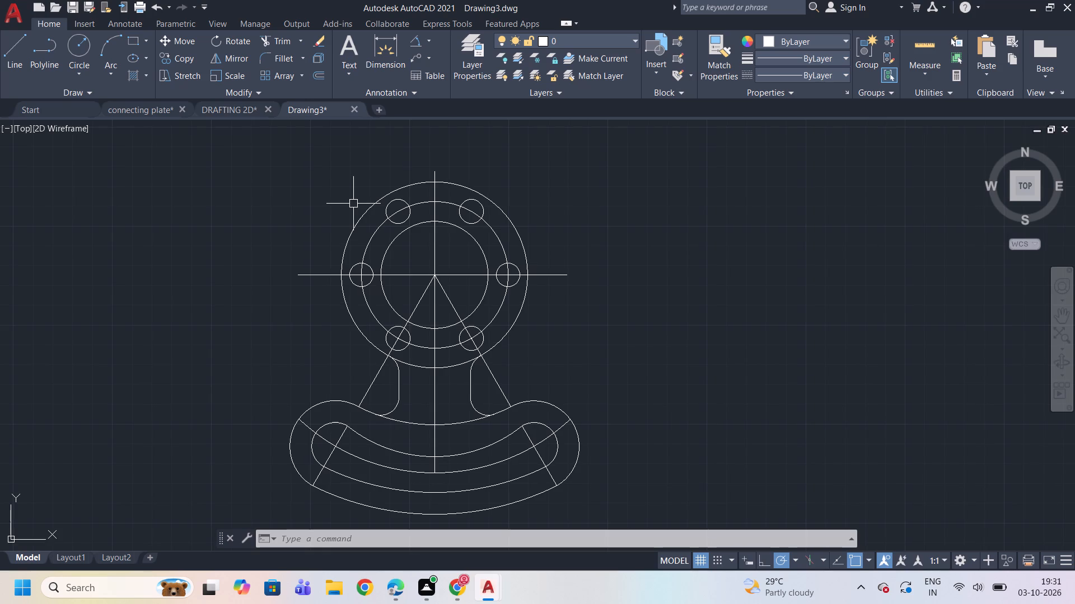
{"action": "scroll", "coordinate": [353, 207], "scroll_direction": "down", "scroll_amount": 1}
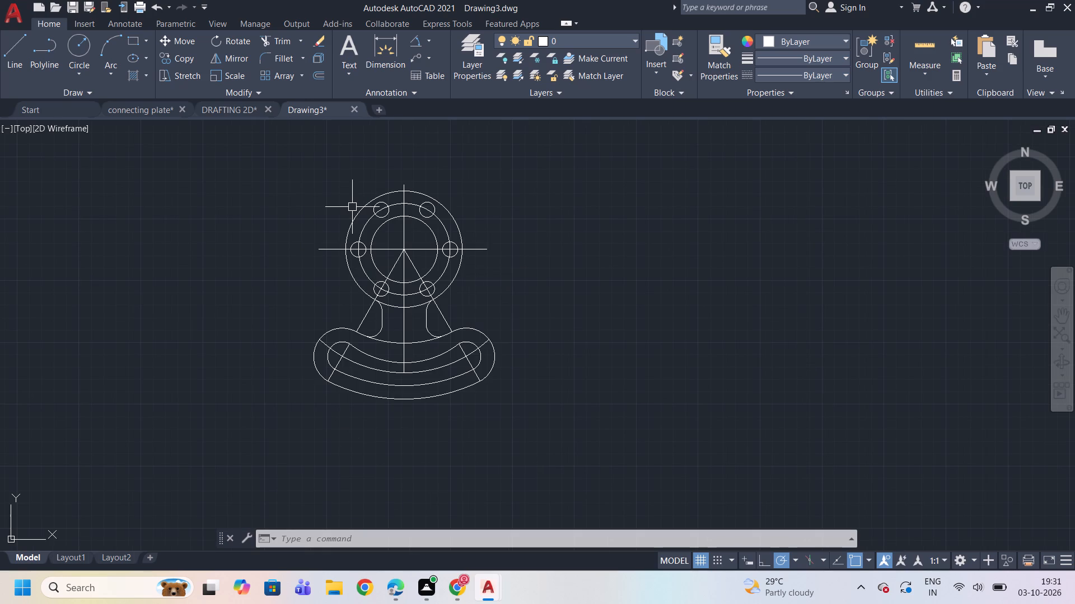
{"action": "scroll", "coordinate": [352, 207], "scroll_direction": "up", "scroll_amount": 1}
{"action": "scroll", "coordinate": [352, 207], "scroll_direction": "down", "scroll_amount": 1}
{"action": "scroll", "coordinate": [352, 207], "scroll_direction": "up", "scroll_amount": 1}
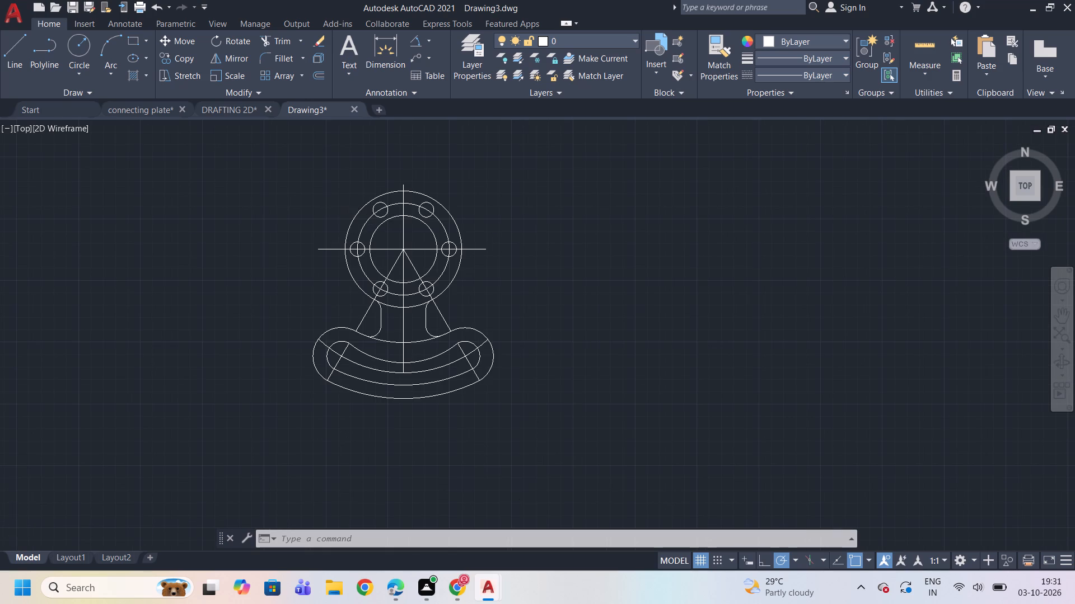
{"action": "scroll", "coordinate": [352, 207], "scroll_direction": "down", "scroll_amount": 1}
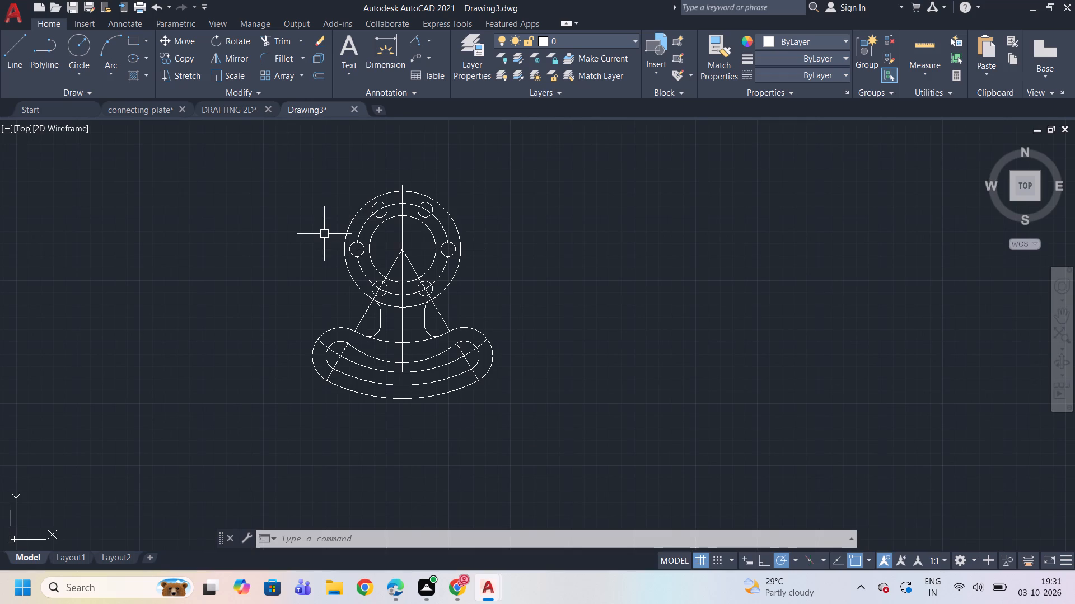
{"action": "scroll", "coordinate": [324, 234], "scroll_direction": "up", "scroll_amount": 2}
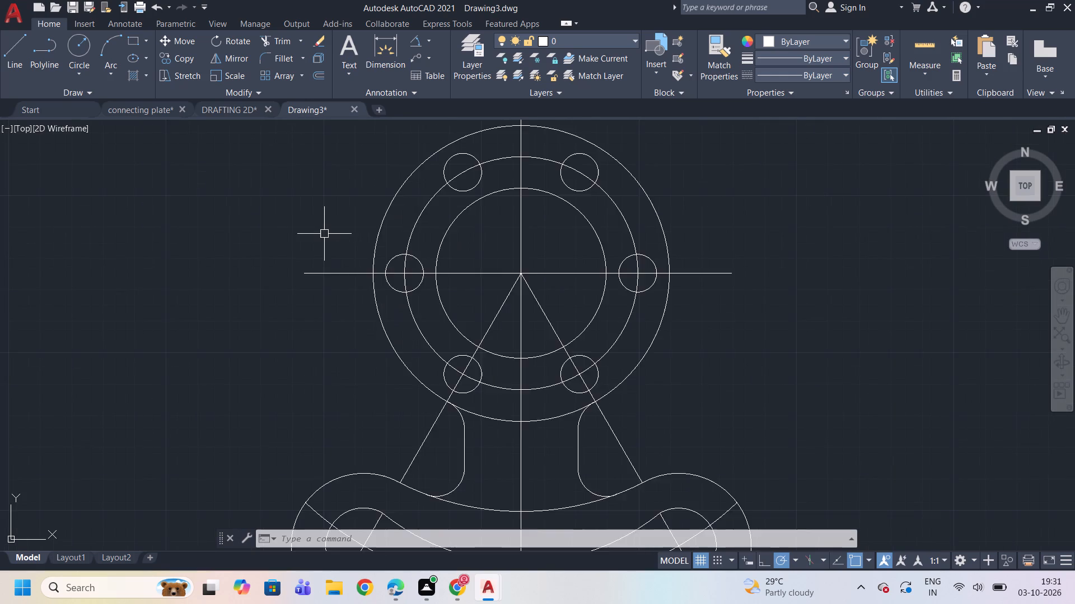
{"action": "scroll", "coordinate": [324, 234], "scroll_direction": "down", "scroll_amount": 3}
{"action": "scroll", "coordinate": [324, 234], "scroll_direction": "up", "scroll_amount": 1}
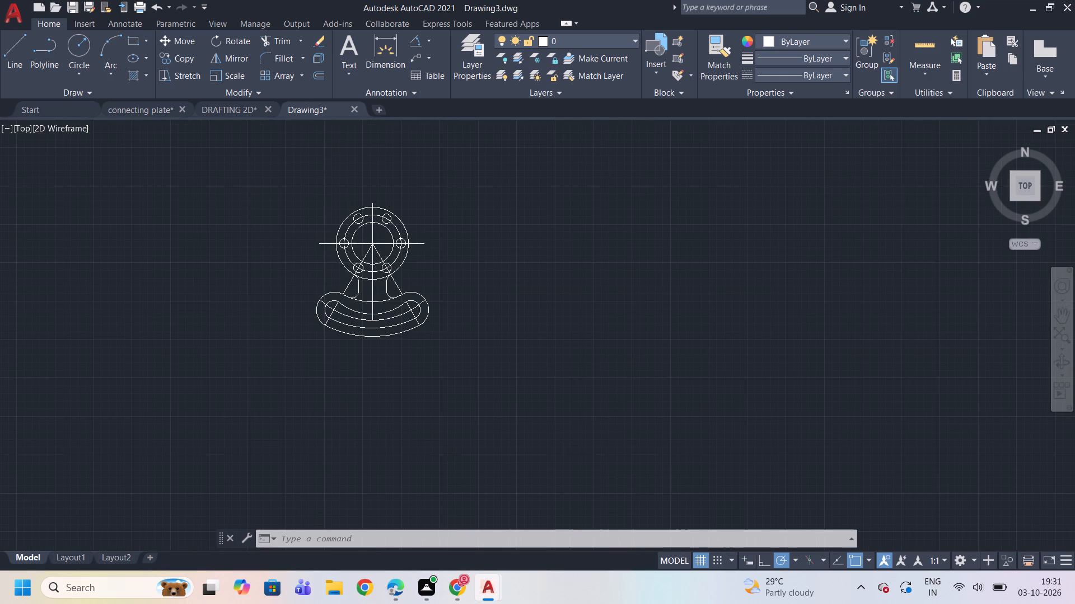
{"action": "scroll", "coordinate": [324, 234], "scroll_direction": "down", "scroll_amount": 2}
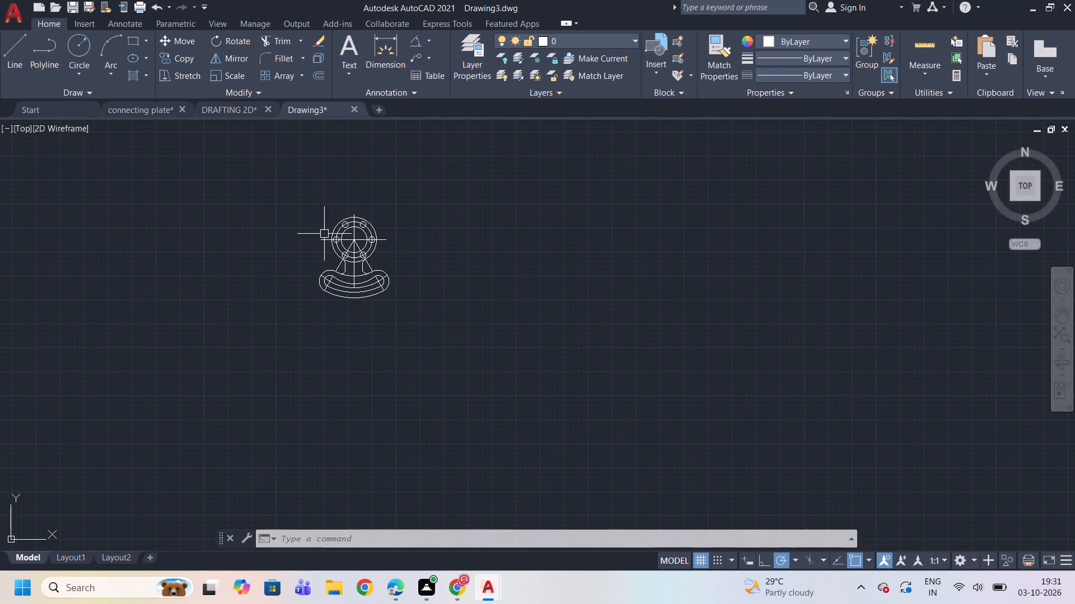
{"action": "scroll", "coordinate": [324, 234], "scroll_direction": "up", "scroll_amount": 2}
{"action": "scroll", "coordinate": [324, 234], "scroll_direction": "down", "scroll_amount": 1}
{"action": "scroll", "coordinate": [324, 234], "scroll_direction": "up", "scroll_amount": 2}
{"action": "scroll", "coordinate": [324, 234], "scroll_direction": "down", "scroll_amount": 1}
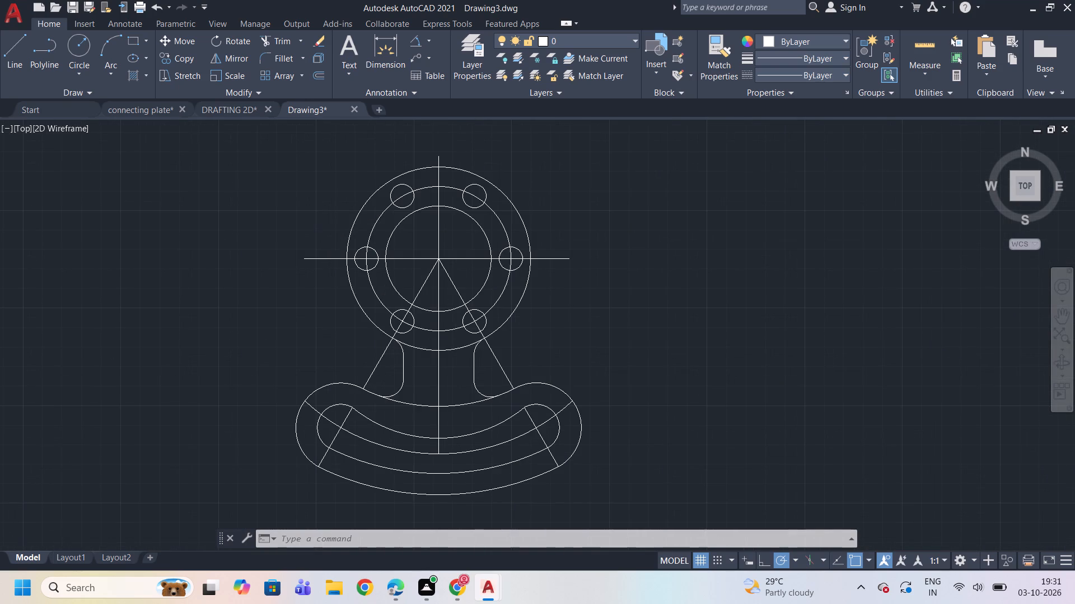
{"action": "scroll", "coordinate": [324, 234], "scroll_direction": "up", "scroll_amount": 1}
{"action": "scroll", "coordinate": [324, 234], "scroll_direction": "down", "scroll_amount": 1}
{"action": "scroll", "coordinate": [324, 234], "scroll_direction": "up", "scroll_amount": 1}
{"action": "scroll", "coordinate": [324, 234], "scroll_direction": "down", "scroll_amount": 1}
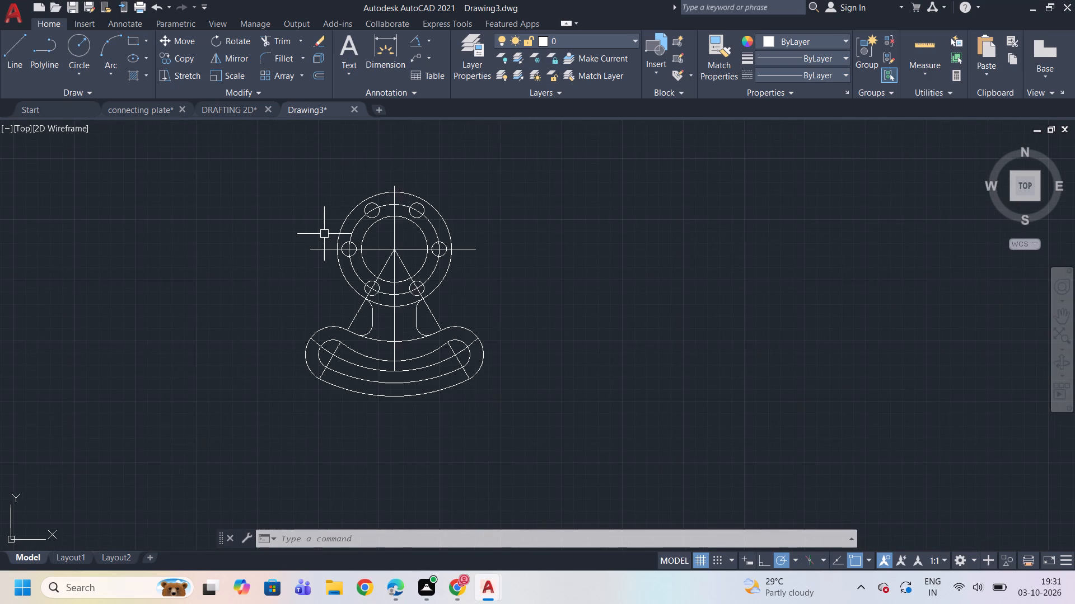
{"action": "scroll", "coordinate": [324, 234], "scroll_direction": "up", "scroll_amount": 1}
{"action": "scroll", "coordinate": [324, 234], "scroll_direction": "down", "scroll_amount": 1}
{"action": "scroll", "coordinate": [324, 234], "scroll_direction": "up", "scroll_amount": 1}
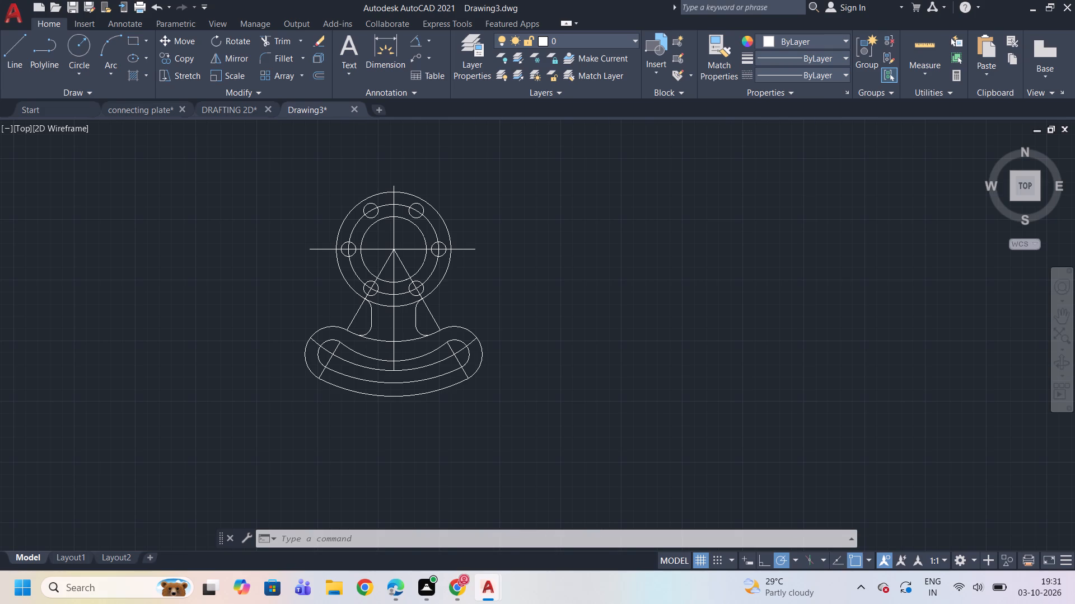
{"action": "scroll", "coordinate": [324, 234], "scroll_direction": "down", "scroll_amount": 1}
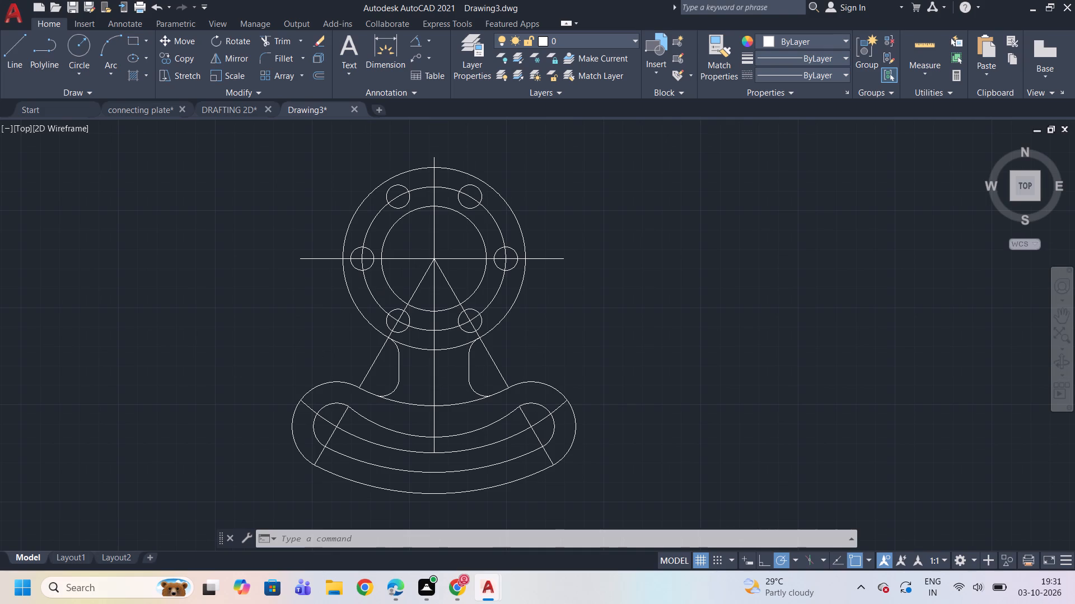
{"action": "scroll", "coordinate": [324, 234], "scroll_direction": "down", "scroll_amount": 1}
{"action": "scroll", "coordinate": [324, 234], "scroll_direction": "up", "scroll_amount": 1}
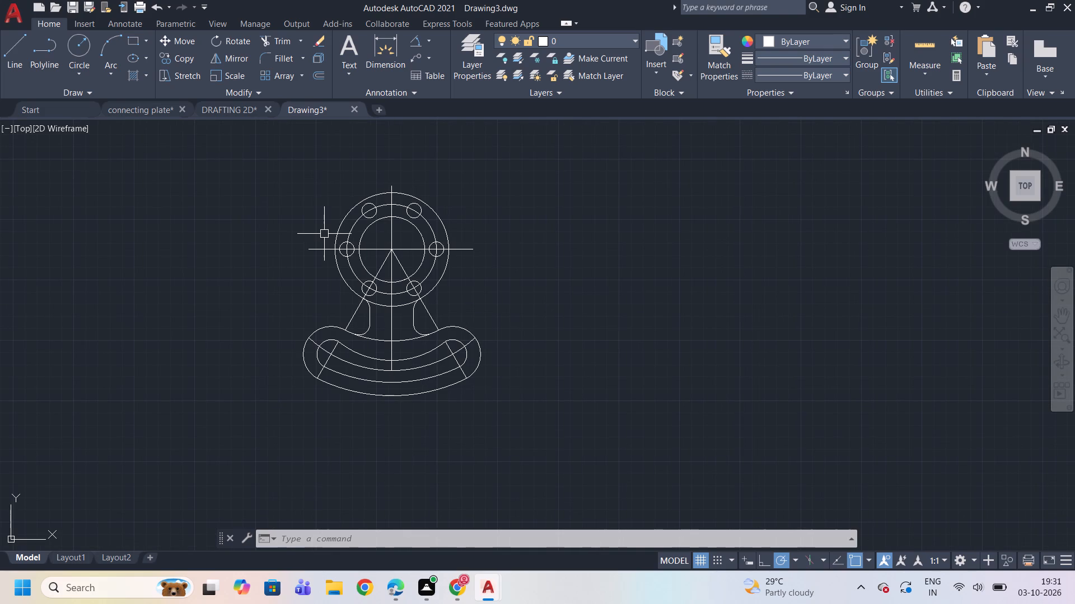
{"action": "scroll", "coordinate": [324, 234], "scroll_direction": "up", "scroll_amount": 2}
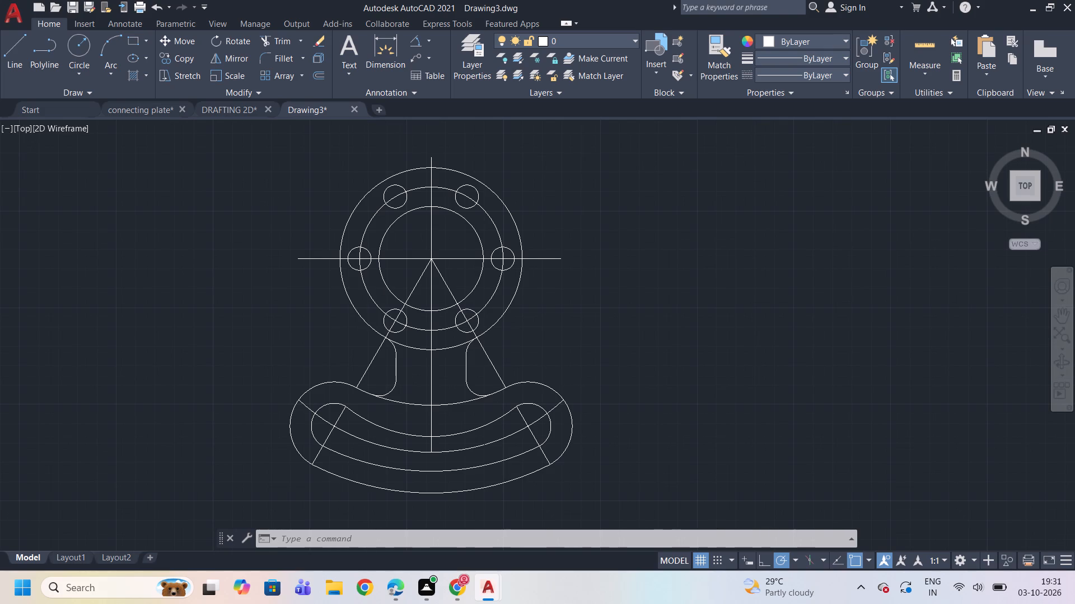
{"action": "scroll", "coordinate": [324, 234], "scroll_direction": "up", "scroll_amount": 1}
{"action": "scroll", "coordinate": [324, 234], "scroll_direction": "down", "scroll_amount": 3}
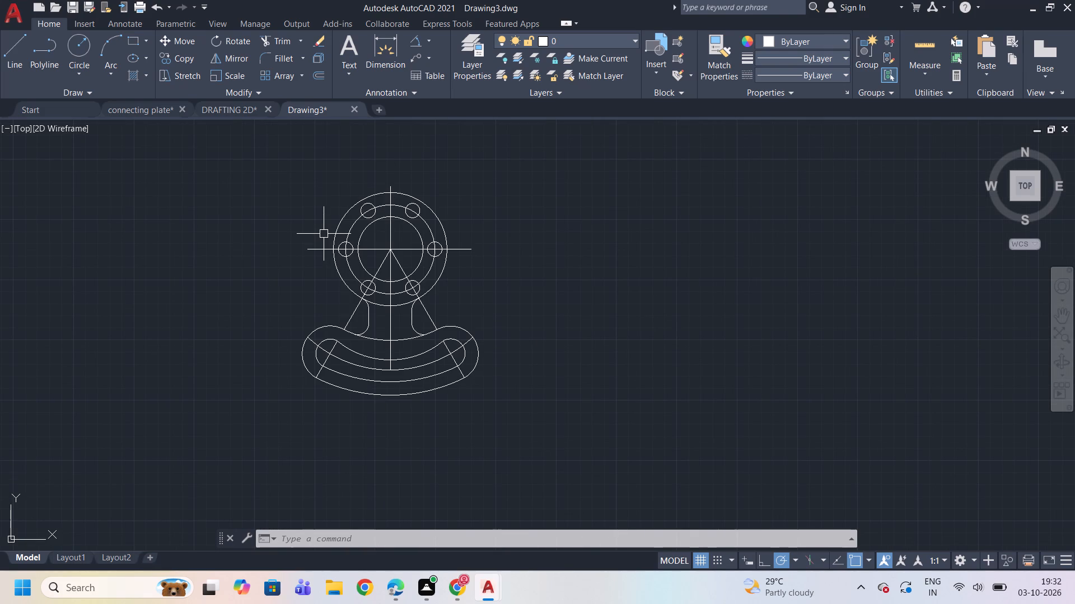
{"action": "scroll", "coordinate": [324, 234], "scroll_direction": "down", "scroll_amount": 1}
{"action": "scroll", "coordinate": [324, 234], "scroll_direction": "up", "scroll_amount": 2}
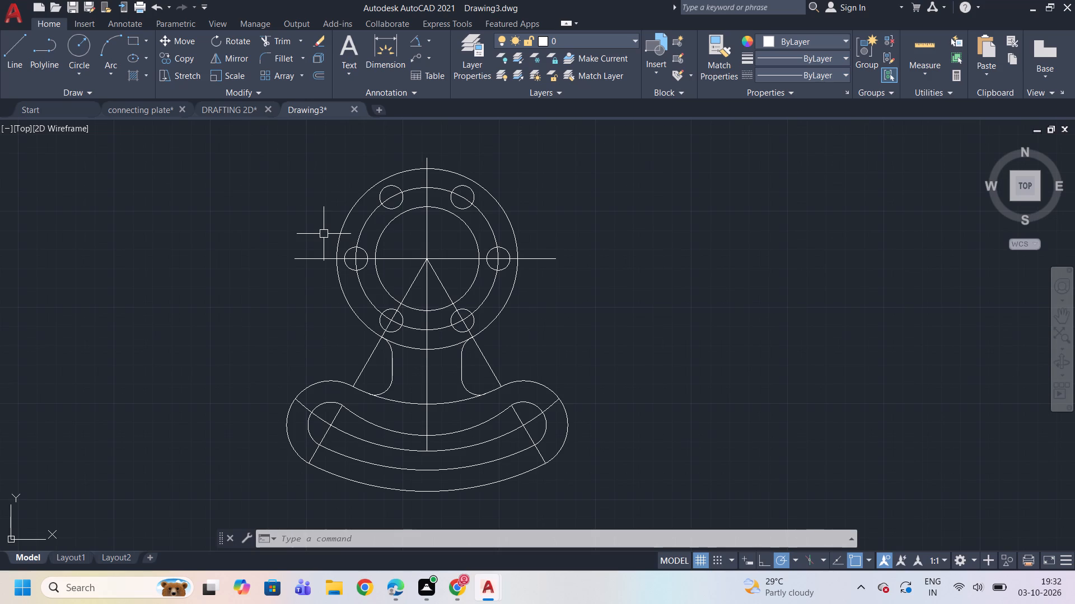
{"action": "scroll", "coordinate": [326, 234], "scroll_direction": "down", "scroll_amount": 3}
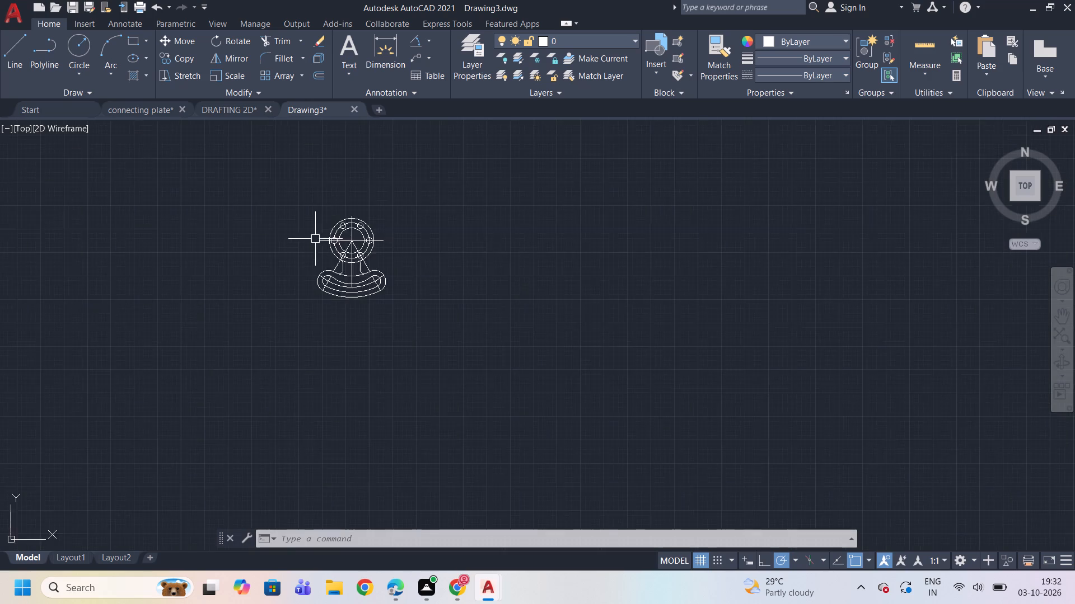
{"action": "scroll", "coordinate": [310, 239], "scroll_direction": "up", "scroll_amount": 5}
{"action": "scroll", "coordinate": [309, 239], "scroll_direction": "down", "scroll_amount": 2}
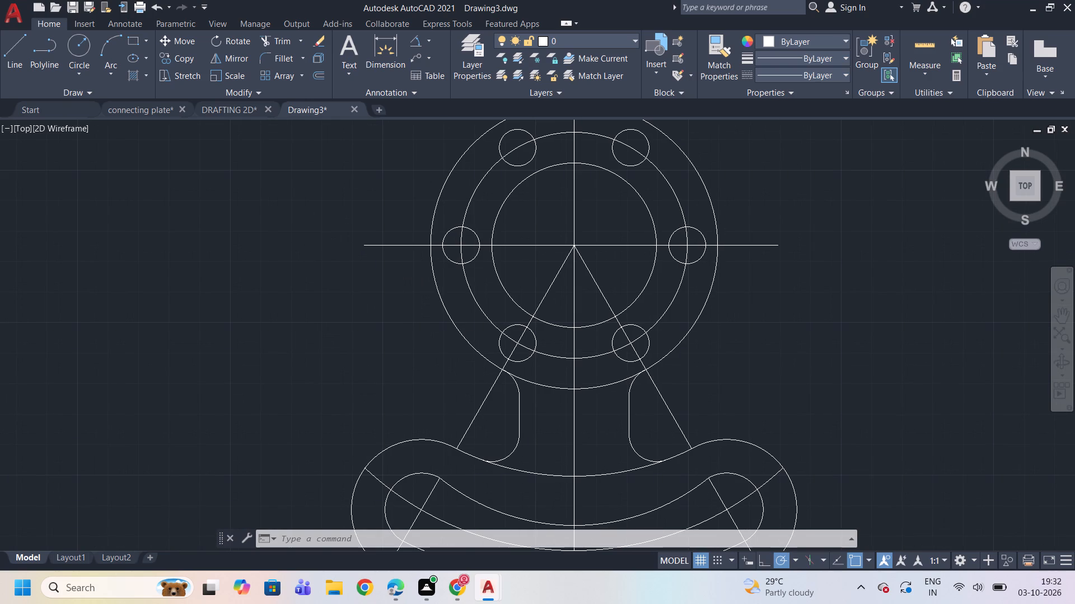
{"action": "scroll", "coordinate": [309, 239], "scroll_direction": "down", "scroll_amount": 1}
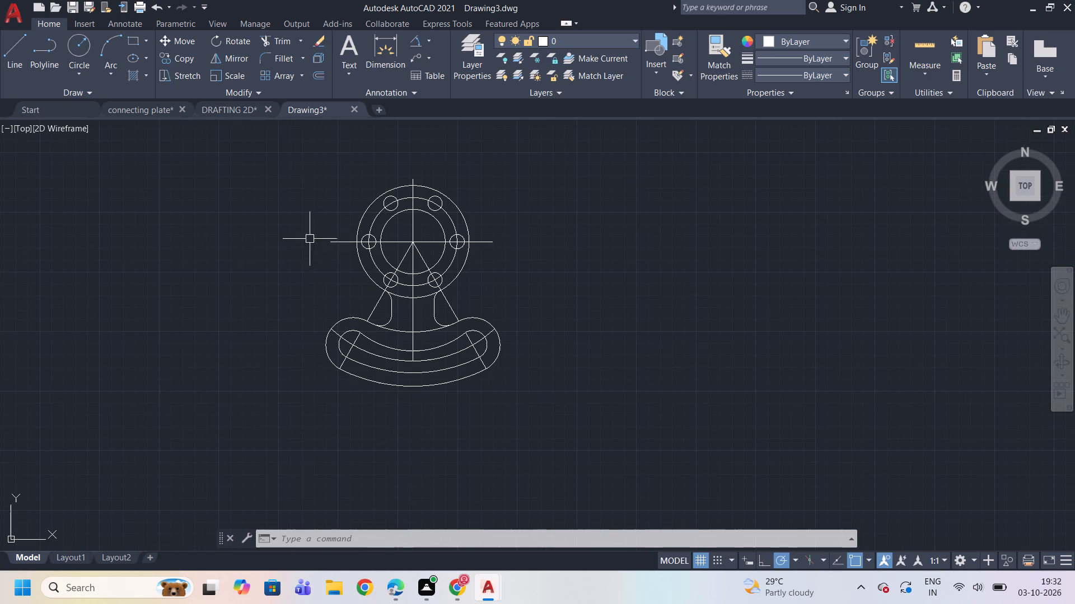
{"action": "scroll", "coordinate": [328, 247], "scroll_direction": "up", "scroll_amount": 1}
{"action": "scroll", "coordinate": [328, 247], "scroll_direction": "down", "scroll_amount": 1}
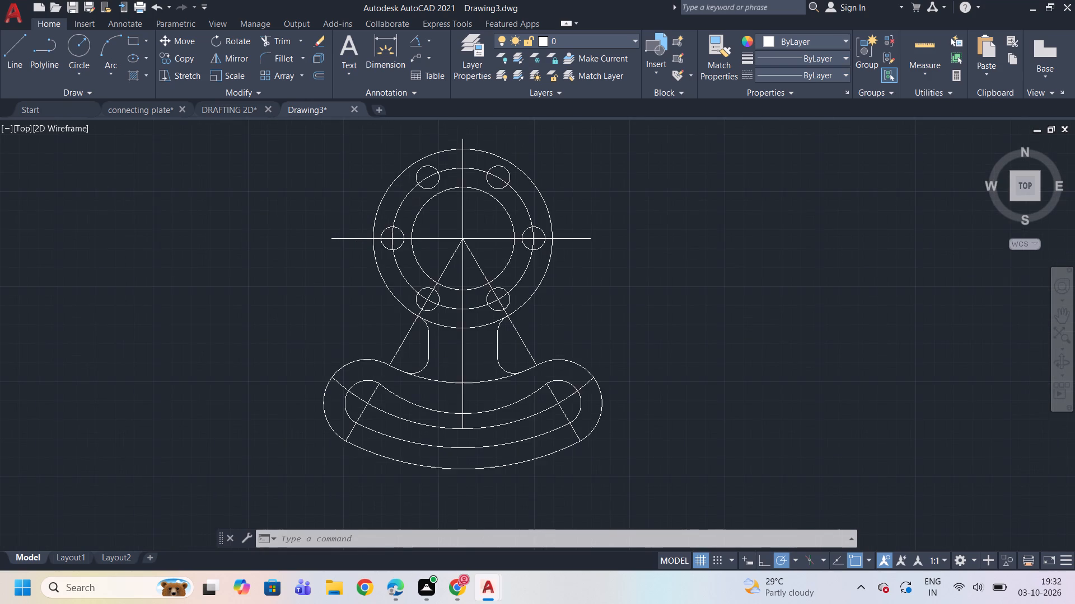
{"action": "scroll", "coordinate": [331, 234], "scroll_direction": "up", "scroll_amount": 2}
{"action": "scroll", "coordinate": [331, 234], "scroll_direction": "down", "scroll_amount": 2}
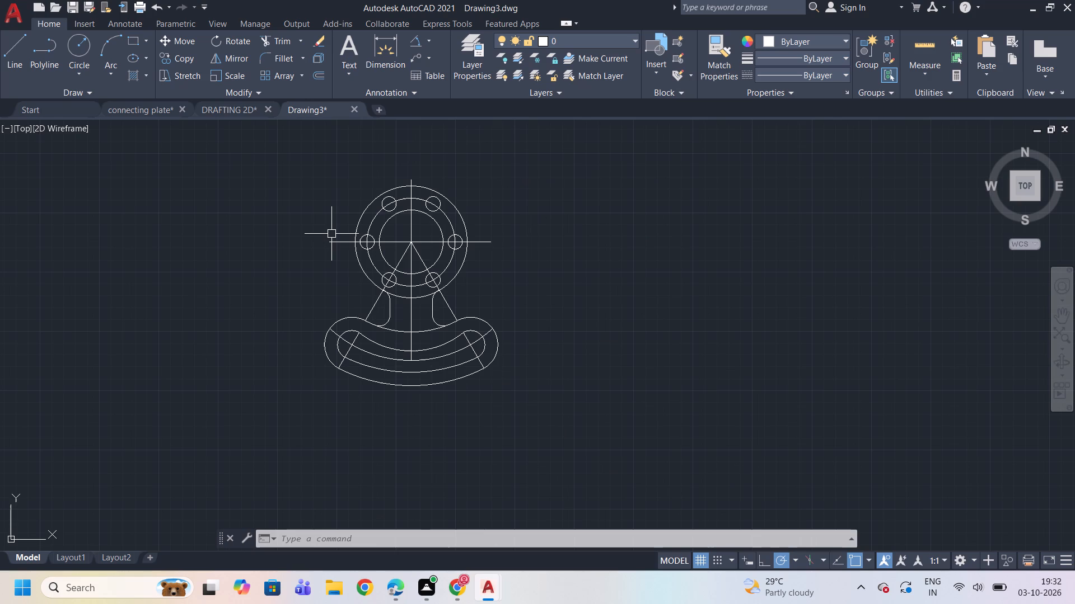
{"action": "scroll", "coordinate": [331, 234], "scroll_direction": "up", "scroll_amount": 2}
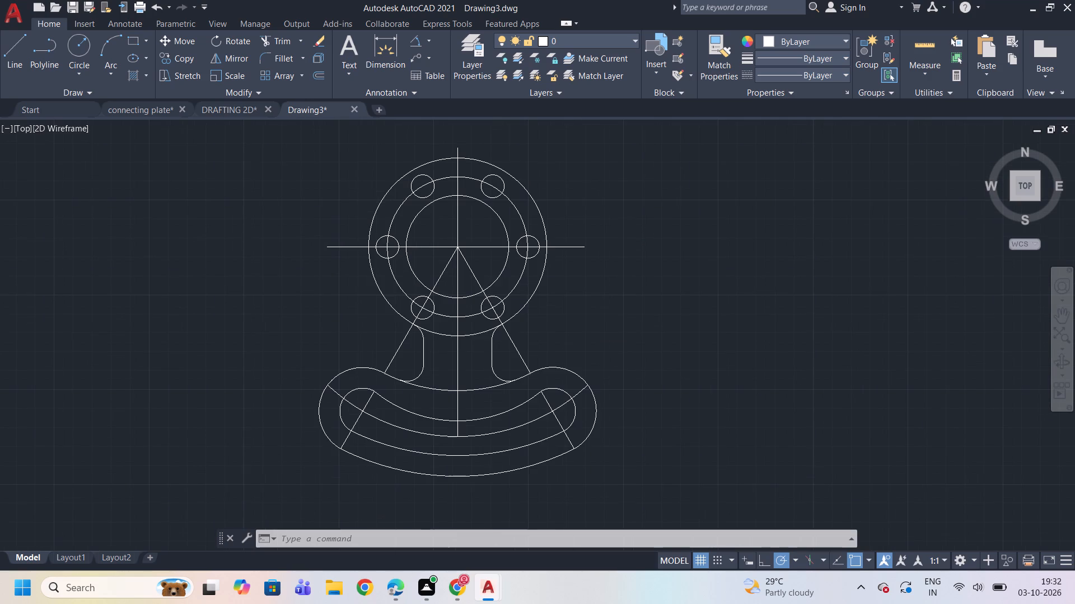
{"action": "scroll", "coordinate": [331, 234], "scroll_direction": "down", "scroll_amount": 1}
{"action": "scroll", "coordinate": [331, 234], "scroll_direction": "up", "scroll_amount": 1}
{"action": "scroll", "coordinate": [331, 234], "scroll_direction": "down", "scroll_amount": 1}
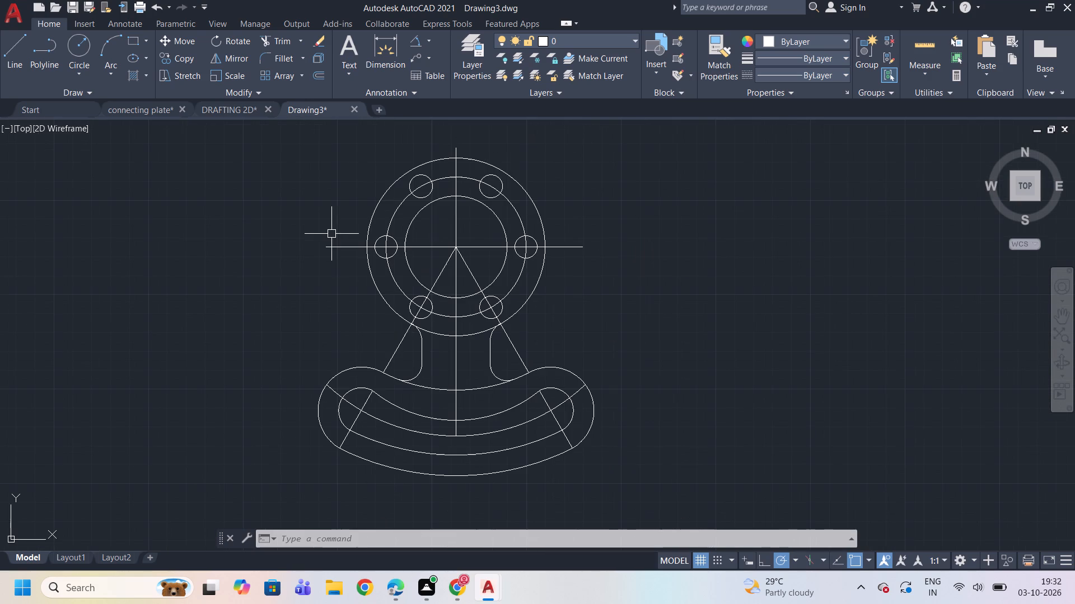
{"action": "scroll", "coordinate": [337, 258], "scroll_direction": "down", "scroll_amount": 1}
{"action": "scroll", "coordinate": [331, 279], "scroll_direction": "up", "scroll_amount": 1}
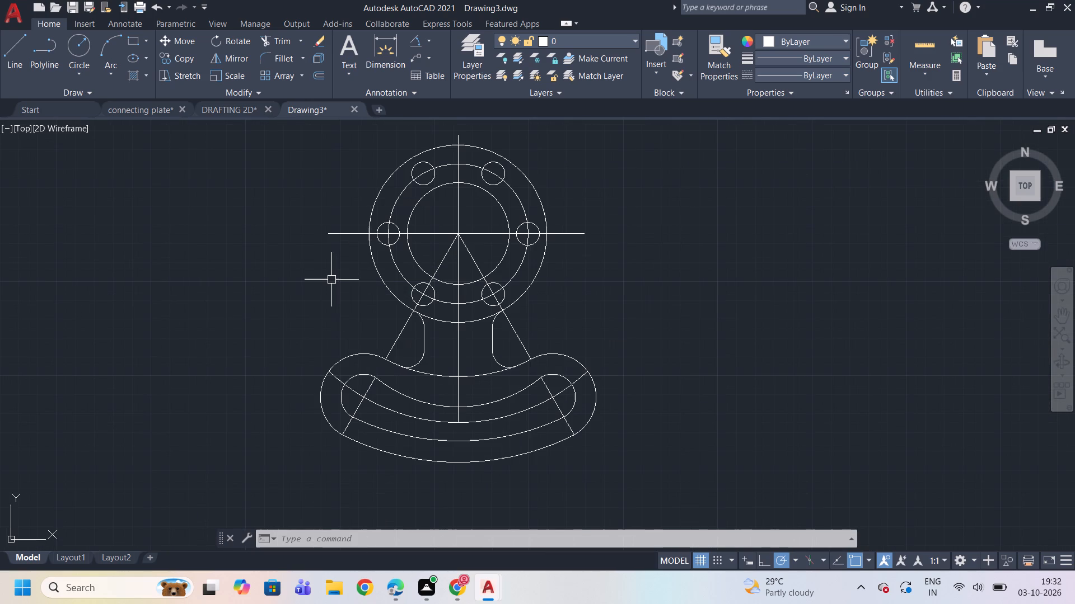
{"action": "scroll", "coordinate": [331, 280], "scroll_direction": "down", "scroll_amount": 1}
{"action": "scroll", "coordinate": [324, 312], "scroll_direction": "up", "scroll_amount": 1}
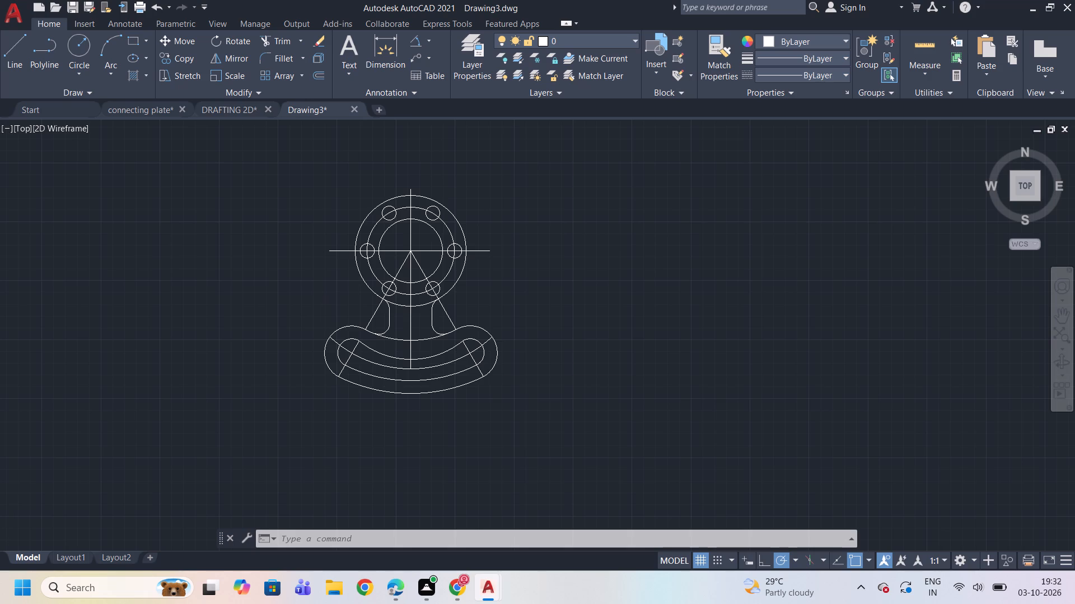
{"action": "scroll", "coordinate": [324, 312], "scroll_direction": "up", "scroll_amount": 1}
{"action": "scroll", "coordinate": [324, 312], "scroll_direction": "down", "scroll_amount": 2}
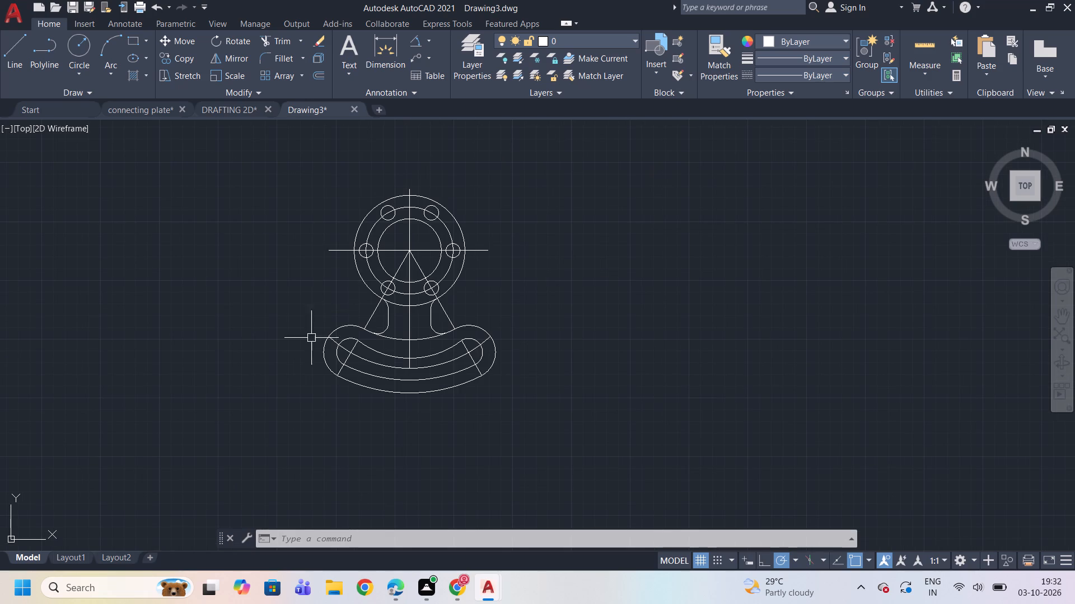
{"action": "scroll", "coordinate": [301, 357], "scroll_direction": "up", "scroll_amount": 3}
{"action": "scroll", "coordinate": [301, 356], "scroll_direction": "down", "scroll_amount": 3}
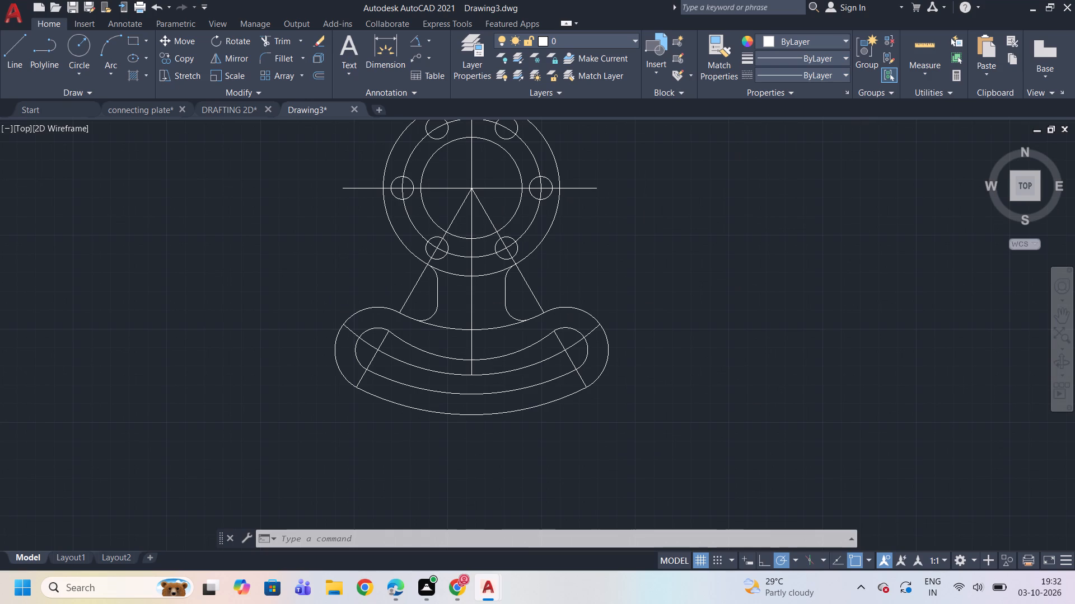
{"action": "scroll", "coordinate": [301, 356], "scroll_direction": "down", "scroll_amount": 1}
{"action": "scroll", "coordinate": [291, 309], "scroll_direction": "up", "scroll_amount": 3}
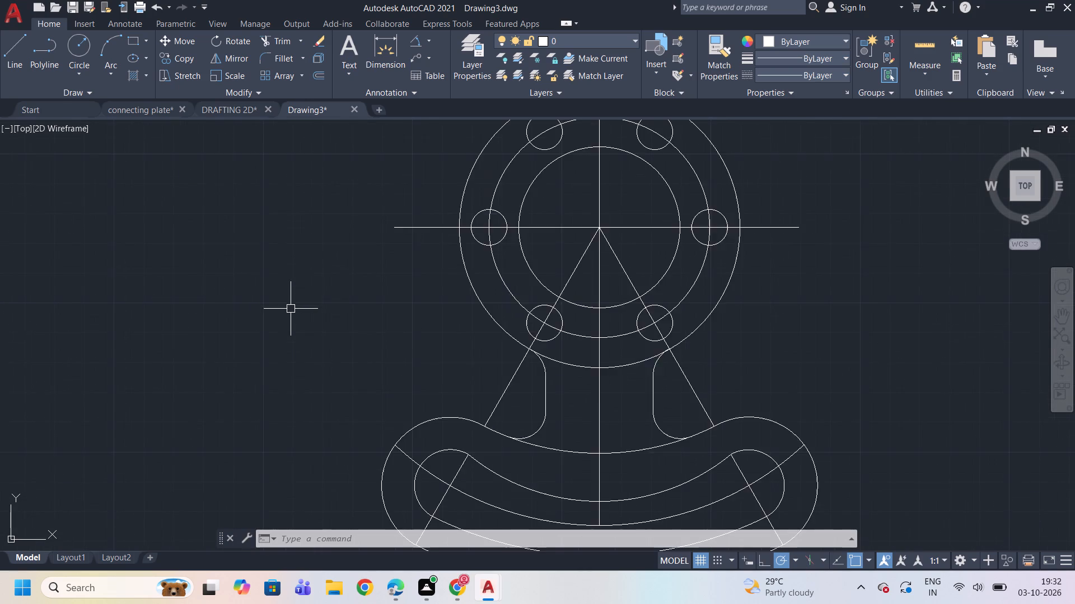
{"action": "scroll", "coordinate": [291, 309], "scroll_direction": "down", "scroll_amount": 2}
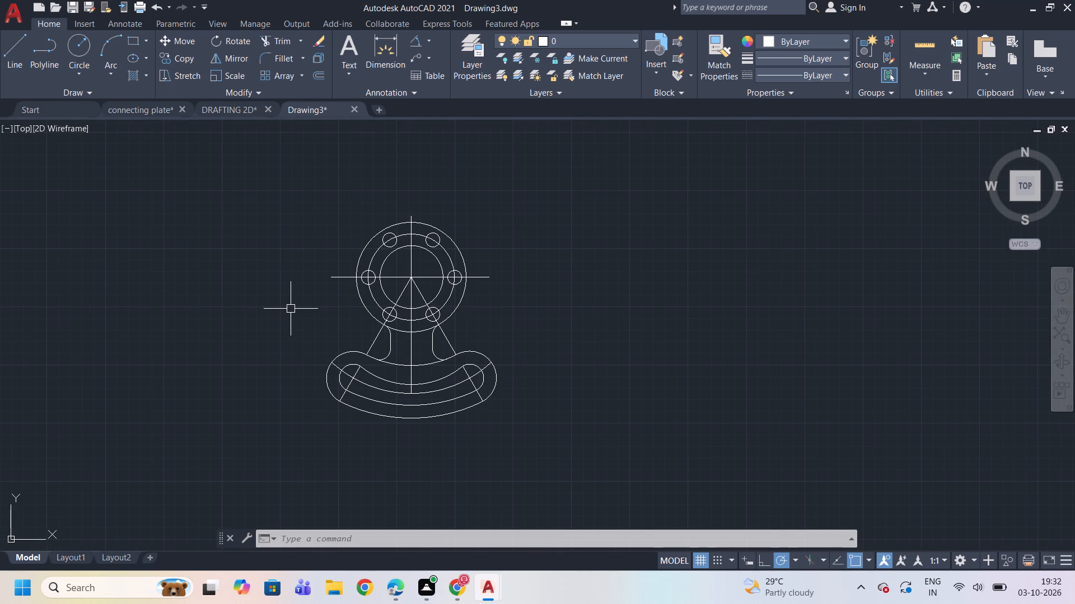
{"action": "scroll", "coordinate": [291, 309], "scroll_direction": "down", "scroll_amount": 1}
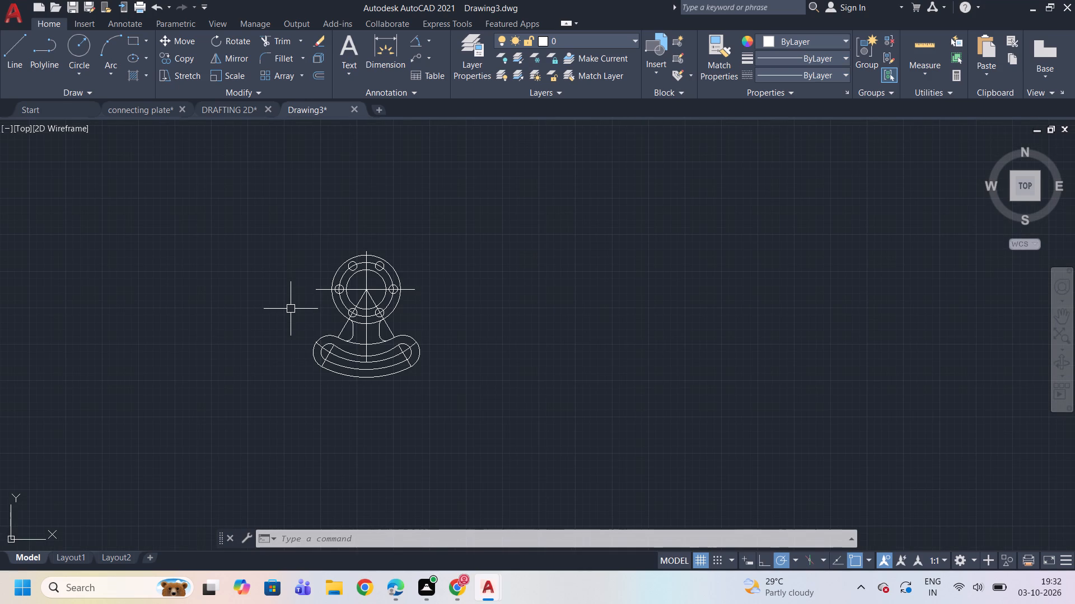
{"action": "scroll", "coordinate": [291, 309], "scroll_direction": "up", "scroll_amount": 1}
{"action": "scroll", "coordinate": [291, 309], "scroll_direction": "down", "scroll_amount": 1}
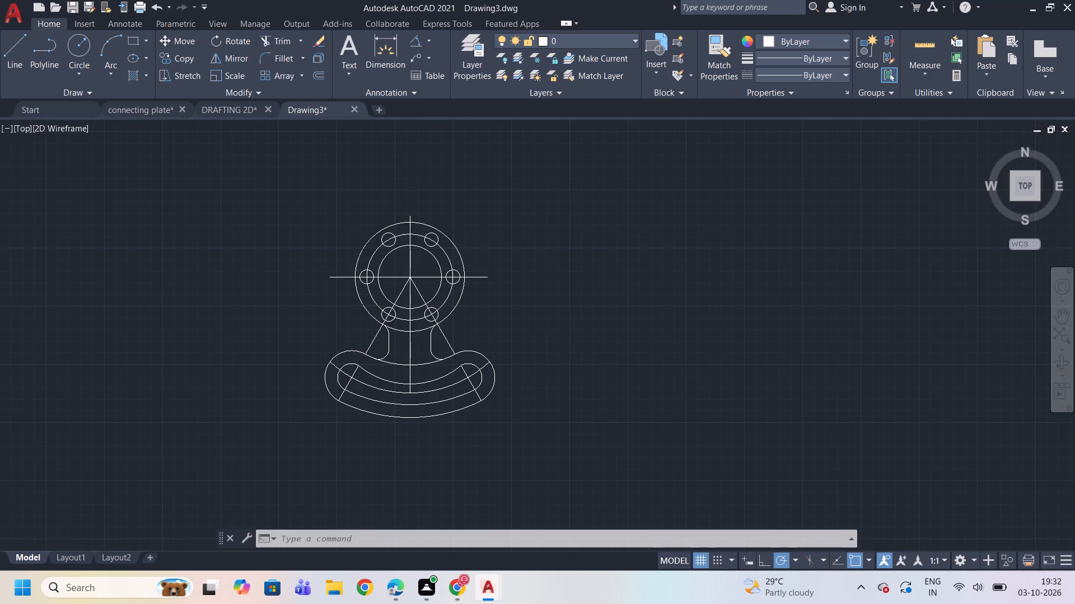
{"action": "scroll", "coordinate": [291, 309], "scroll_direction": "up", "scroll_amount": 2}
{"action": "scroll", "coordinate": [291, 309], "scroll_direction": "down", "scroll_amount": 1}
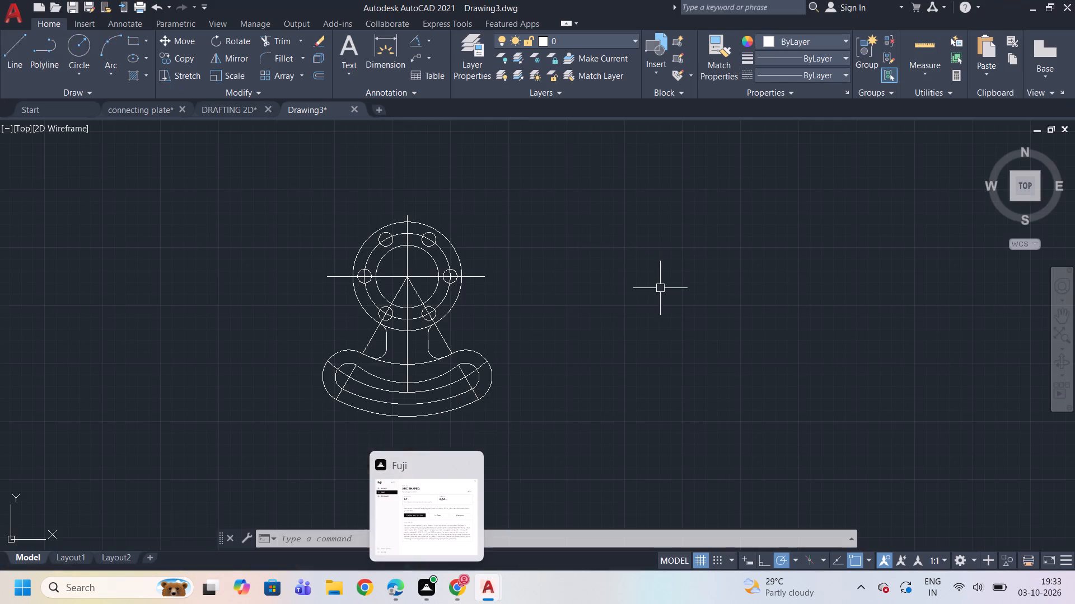
Add an angular dimension between the left slanted construction line and the vertical centreline, placed below the curved arm.
{"action": "scroll", "coordinate": [321, 313], "scroll_direction": "up", "scroll_amount": 1}
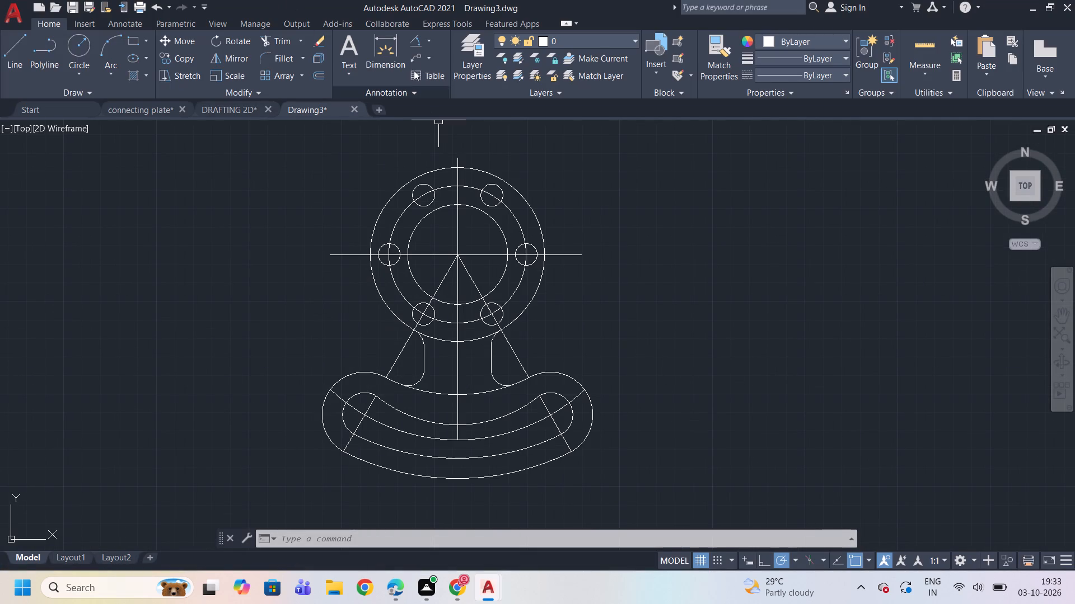
{"action": "left_click", "coordinate": [418, 37]}
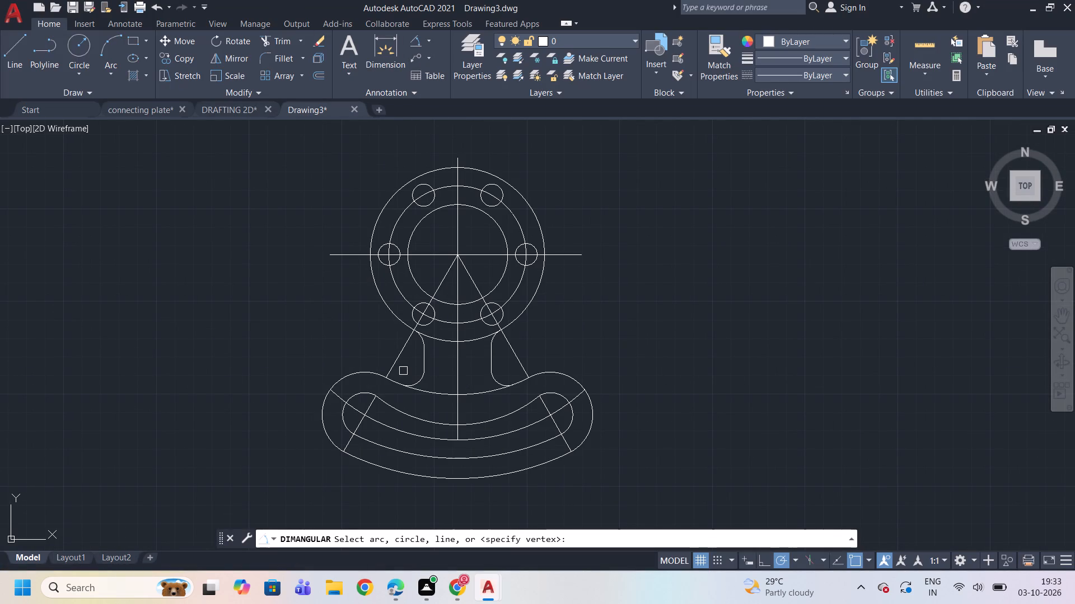
{"action": "left_click", "coordinate": [396, 367]}
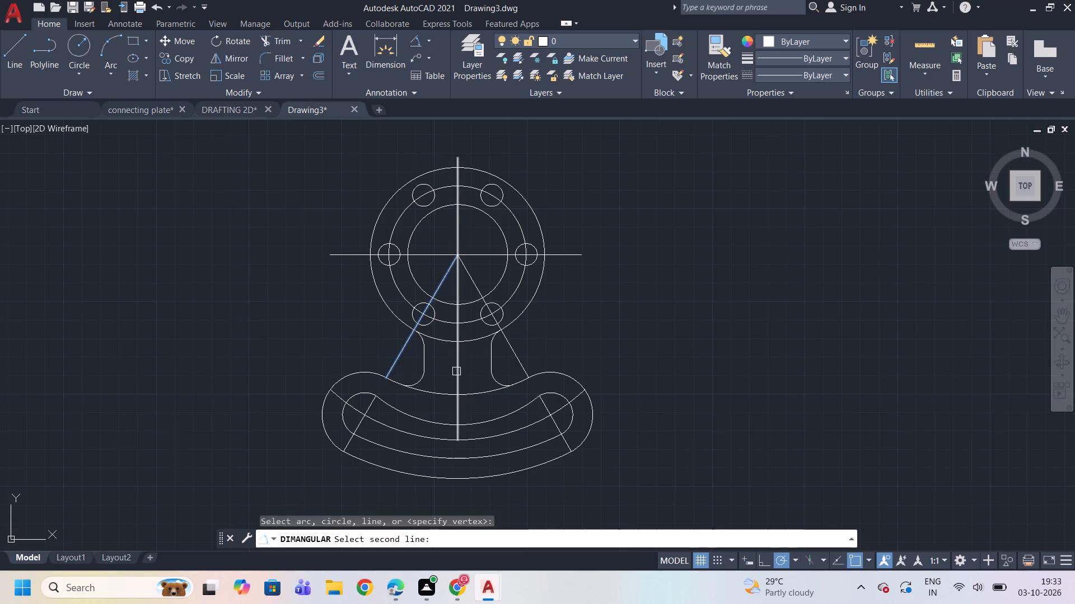
{"action": "left_click", "coordinate": [456, 371]}
{"action": "left_click", "coordinate": [426, 492]}
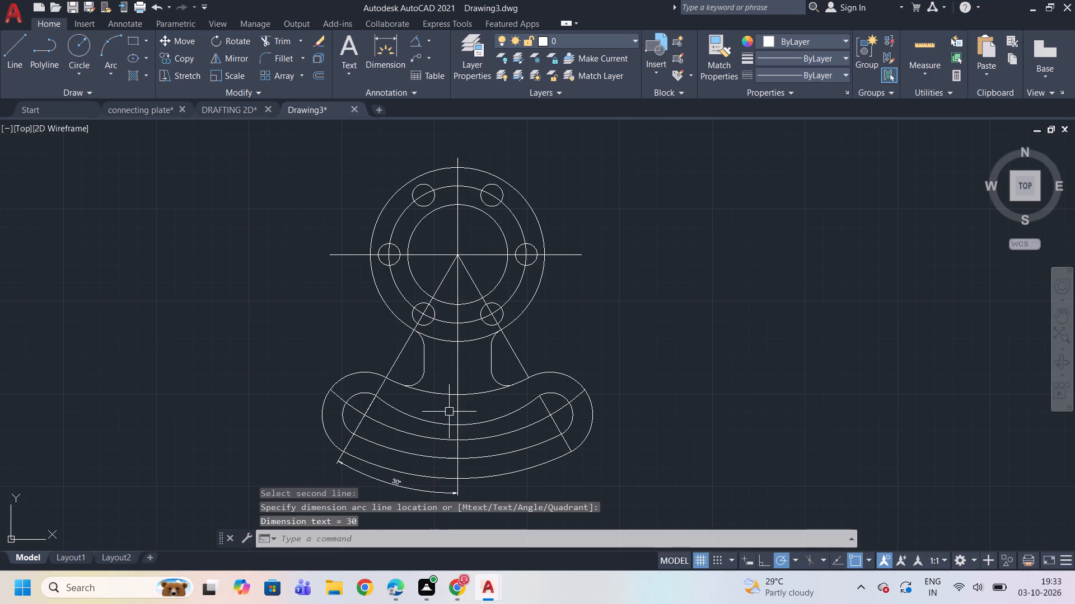
Add an angular dimension between the vertical centreline and the right slanted construction line, placed below the curved arm.
{"action": "left_click", "coordinate": [416, 41]}
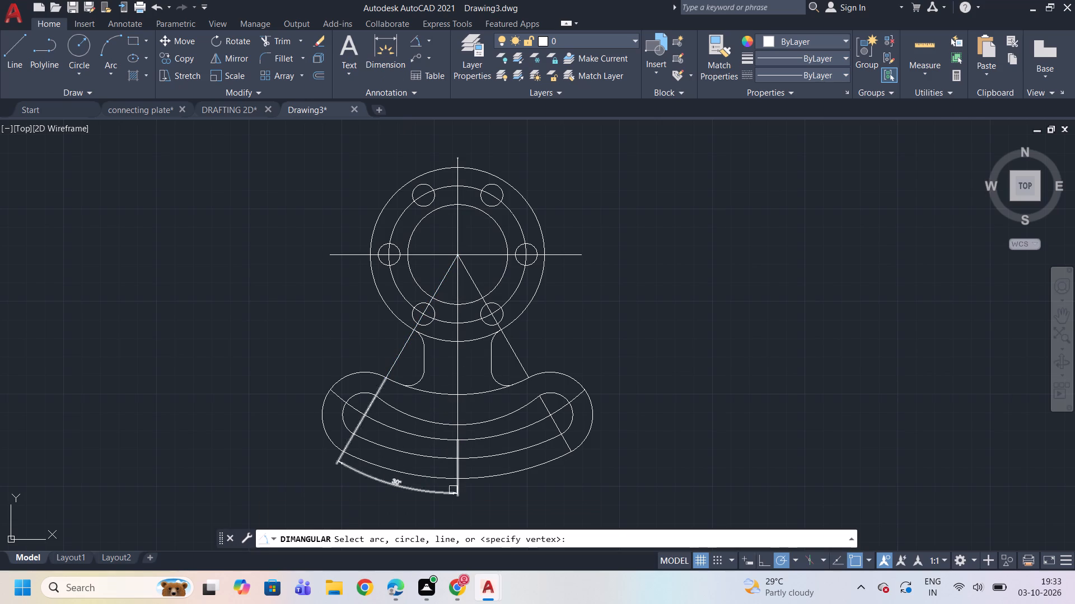
{"action": "left_click", "coordinate": [458, 383]}
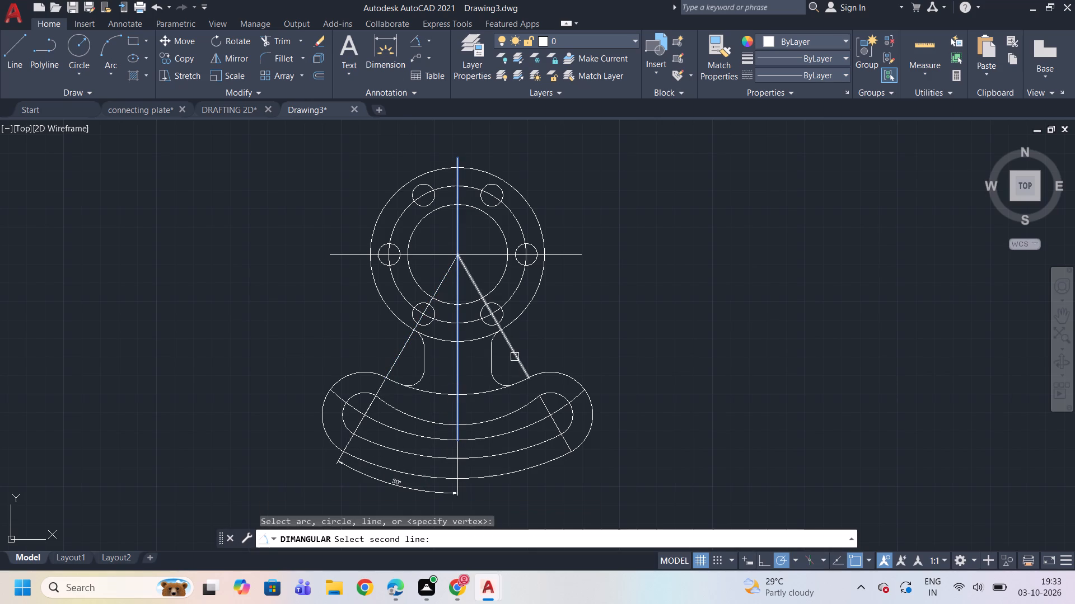
{"action": "left_click", "coordinate": [515, 356]}
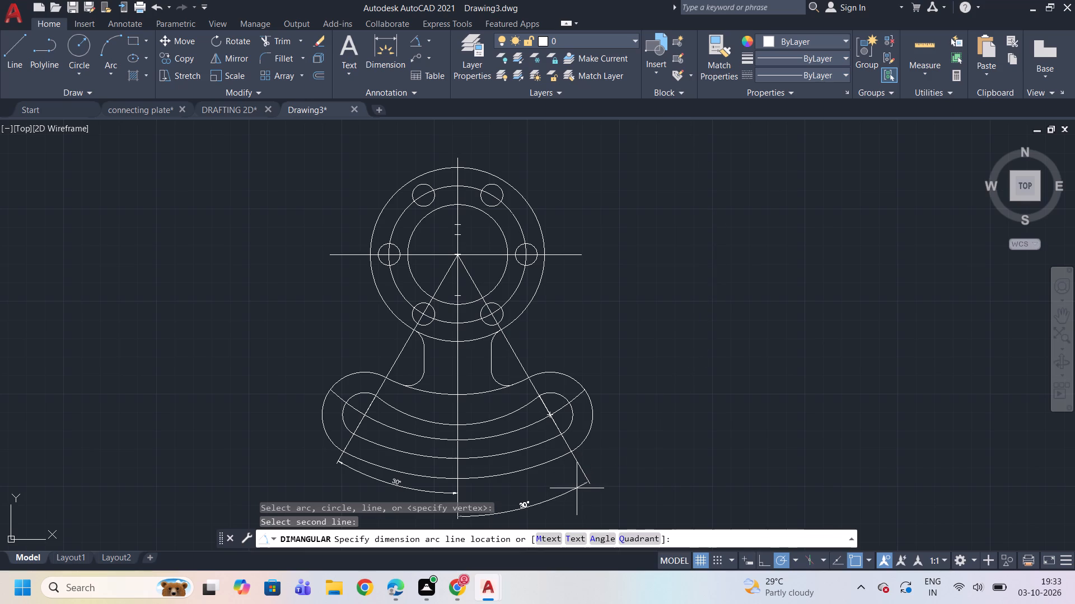
{"action": "left_click", "coordinate": [577, 488]}
Add a multileader reading DIA94 pointing to the right side of the flange's outer circle.
{"action": "scroll", "coordinate": [550, 397], "scroll_direction": "down", "scroll_amount": 2}
{"action": "scroll", "coordinate": [545, 454], "scroll_direction": "up", "scroll_amount": 2}
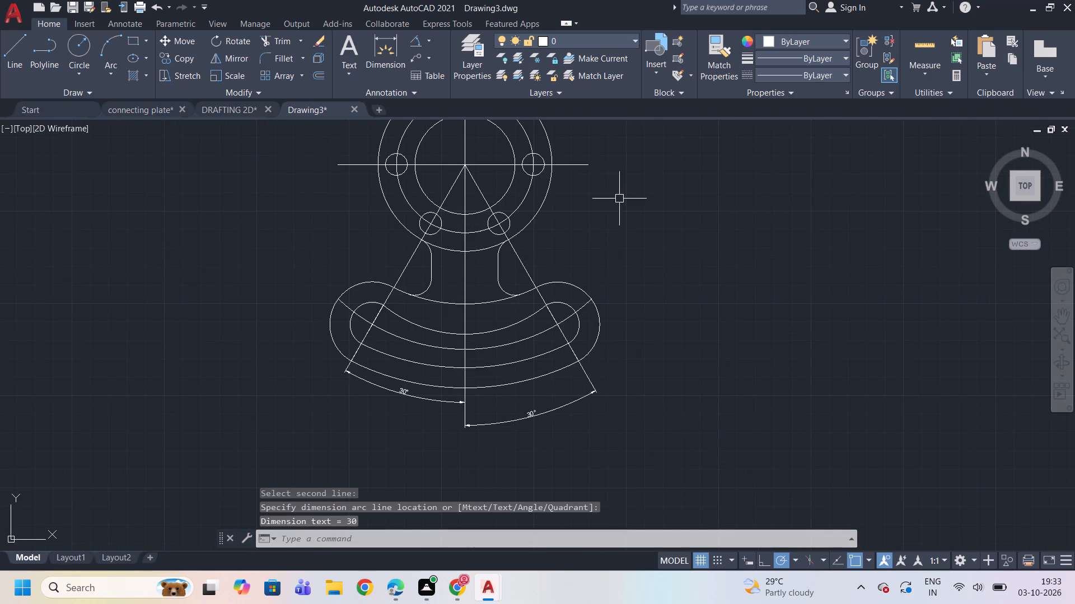
{"action": "left_click", "coordinate": [415, 55]}
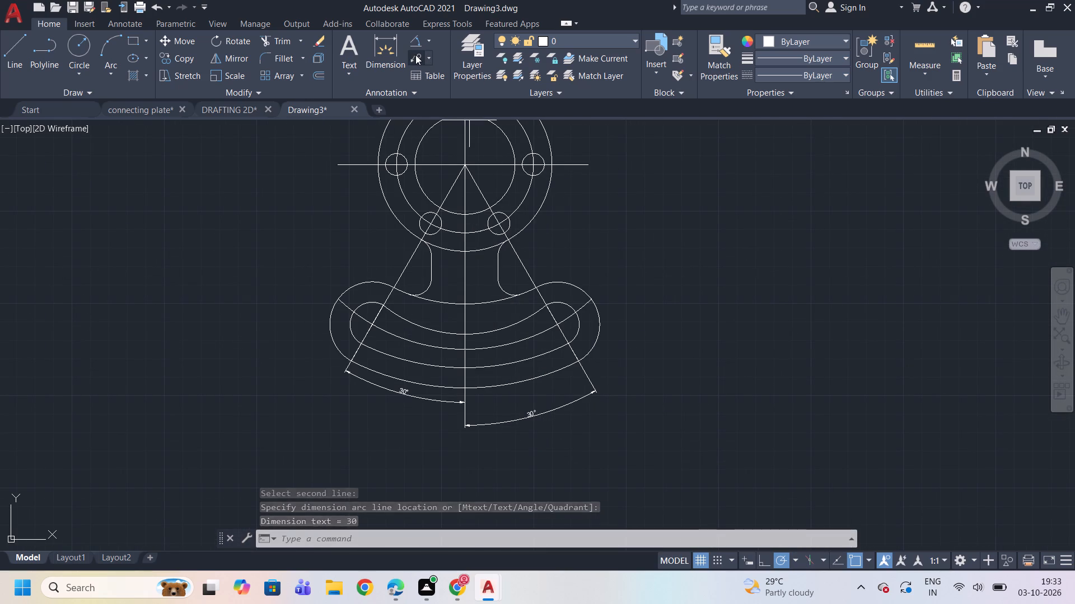
{"action": "left_click", "coordinate": [546, 188]}
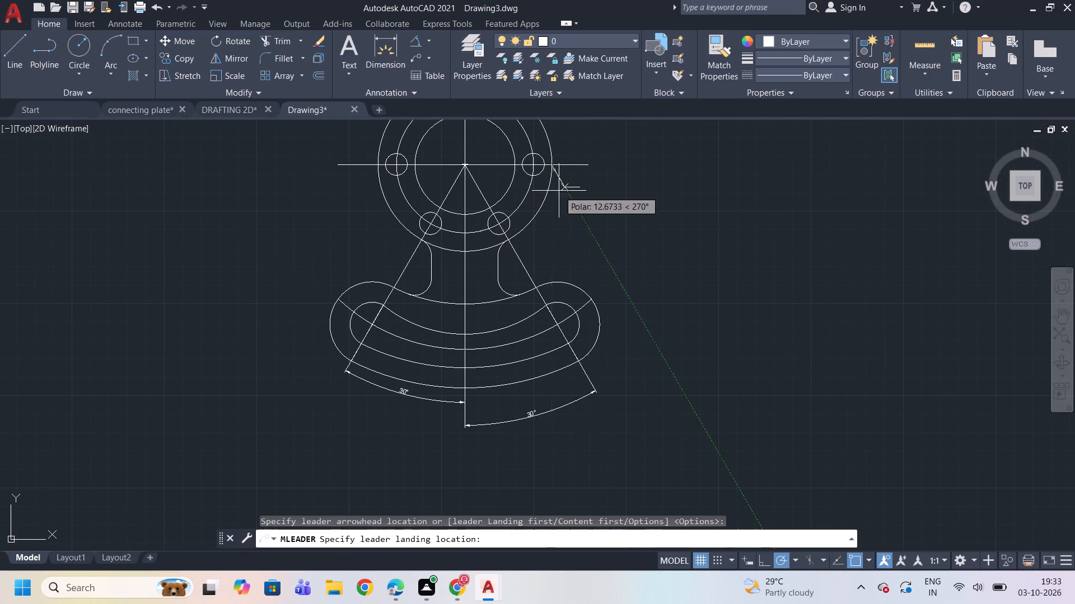
{"action": "left_click", "coordinate": [671, 208]}
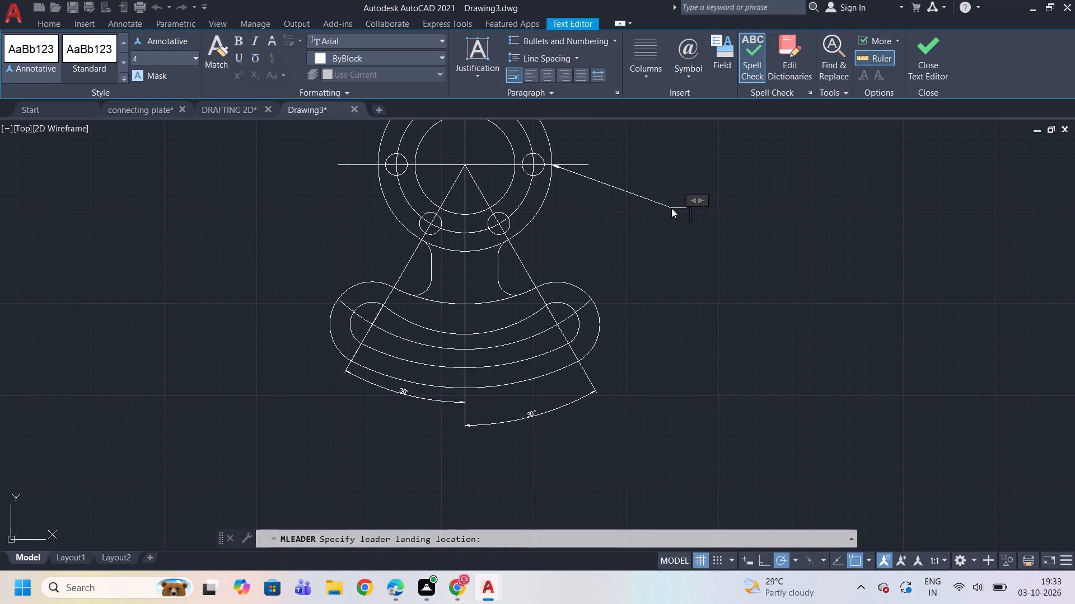
{"action": "type", "text": "DIA"}
{"action": "type", "text": "94"}
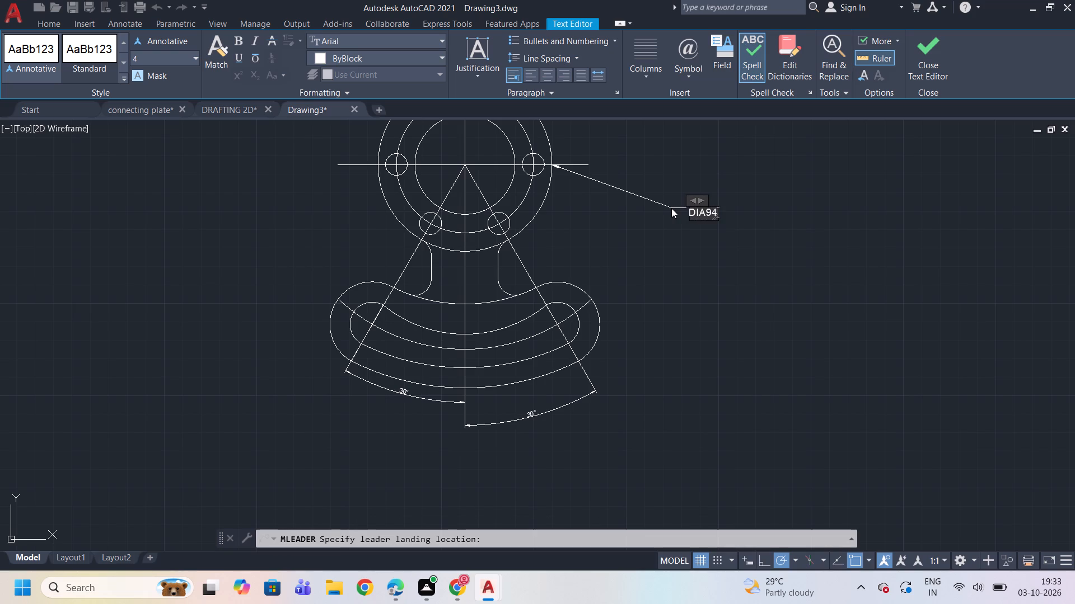
{"action": "left_click", "coordinate": [671, 208]}
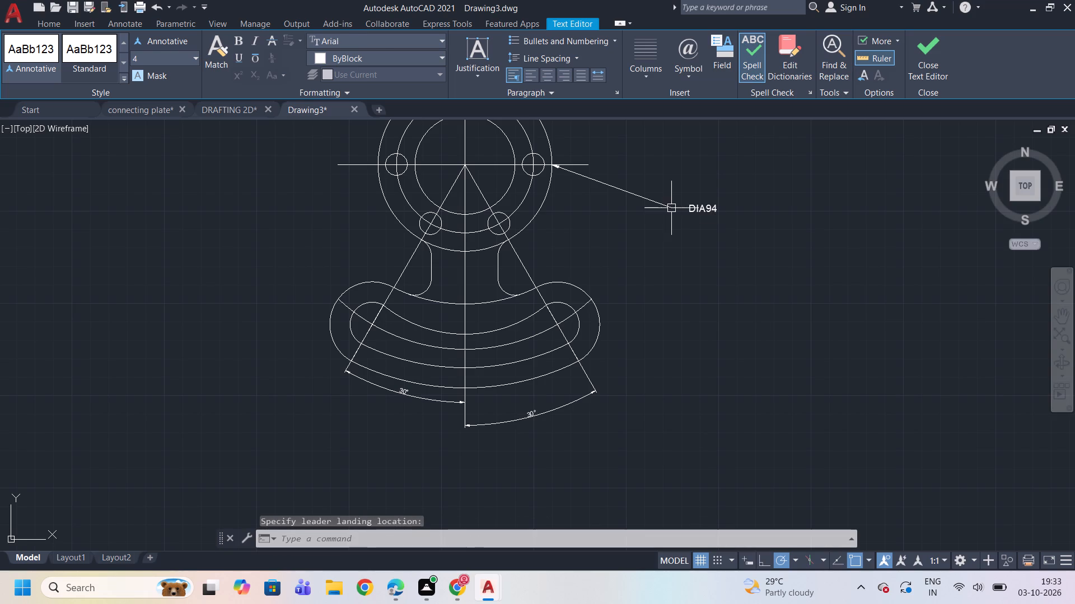
Add a multileader reading R37 pointing to the bolt circle at the centre of the right bolt hole.
{"action": "scroll", "coordinate": [671, 208], "scroll_direction": "down", "scroll_amount": 3}
{"action": "scroll", "coordinate": [642, 158], "scroll_direction": "up", "scroll_amount": 2}
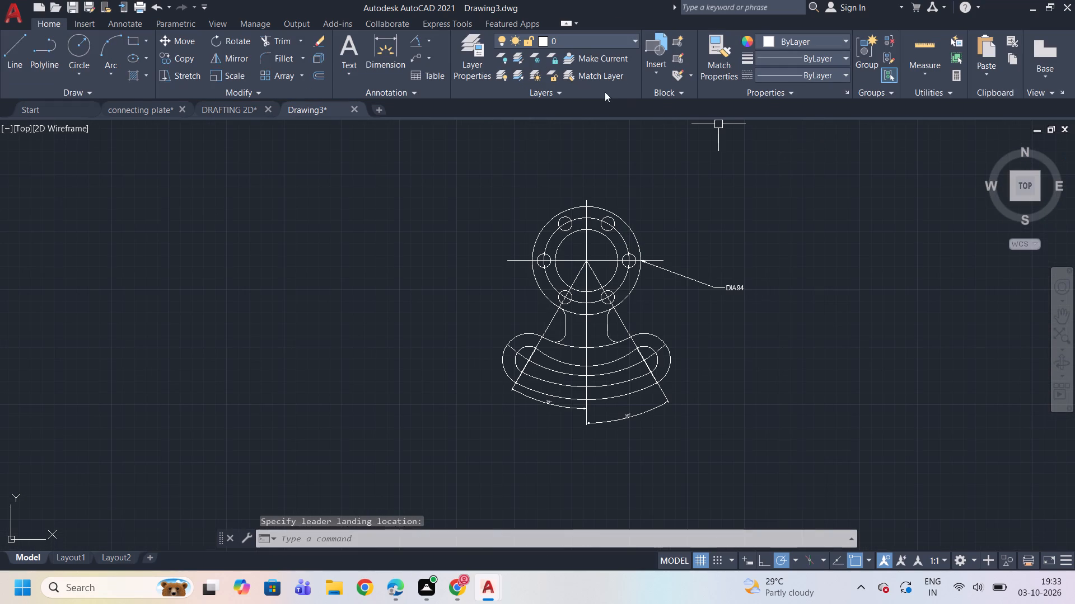
{"action": "left_click", "coordinate": [412, 58]}
{"action": "scroll", "coordinate": [653, 213], "scroll_direction": "up", "scroll_amount": 1}
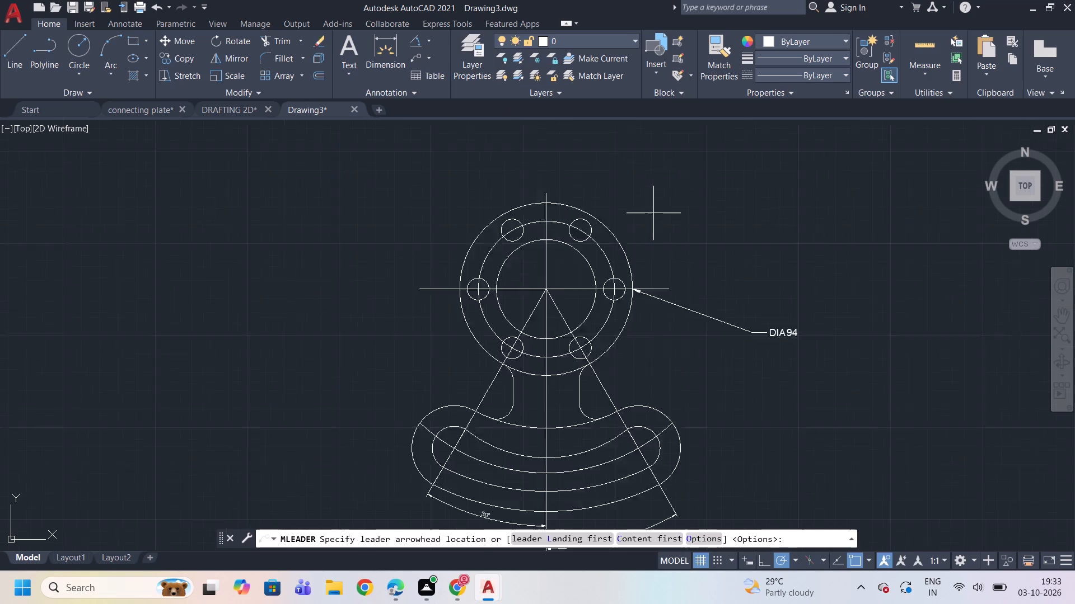
{"action": "scroll", "coordinate": [653, 213], "scroll_direction": "up", "scroll_amount": 1}
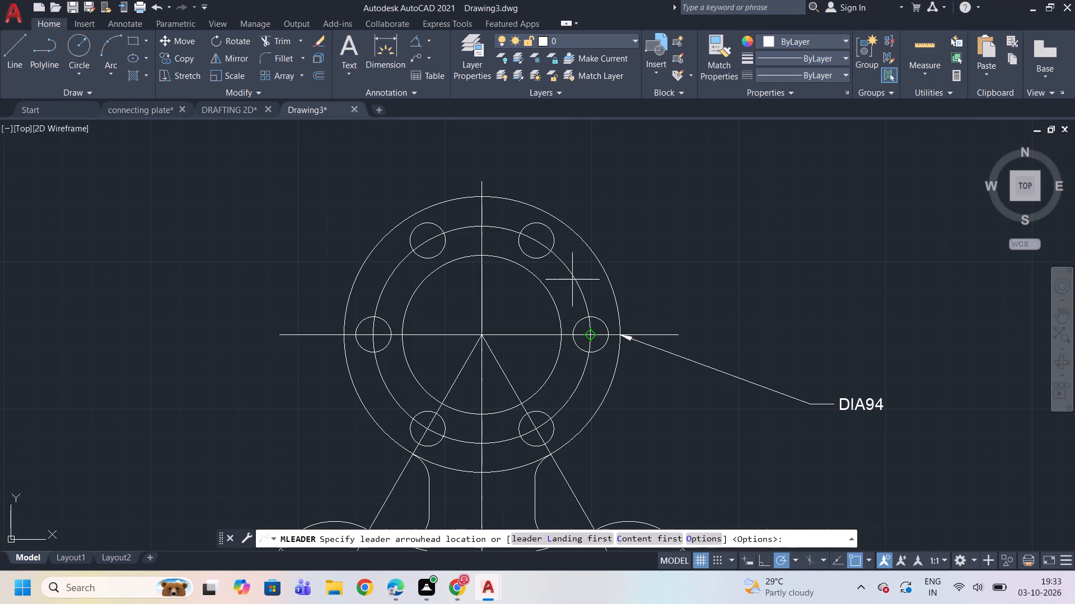
{"action": "left_click", "coordinate": [572, 280]}
{"action": "left_click", "coordinate": [705, 216]}
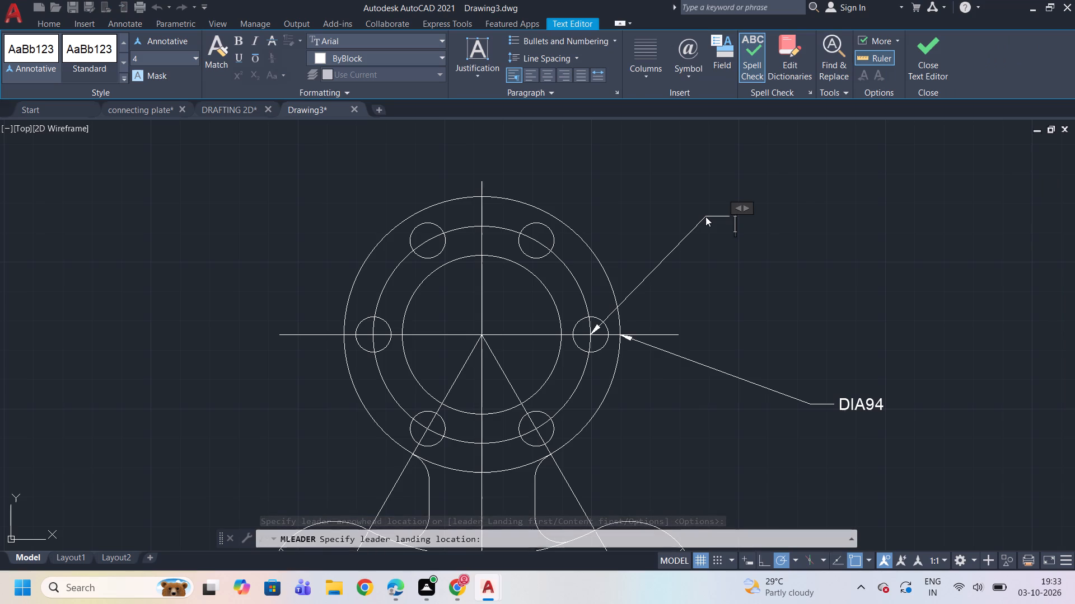
{"action": "type", "text": "R37"}
{"action": "left_click", "coordinate": [705, 216]}
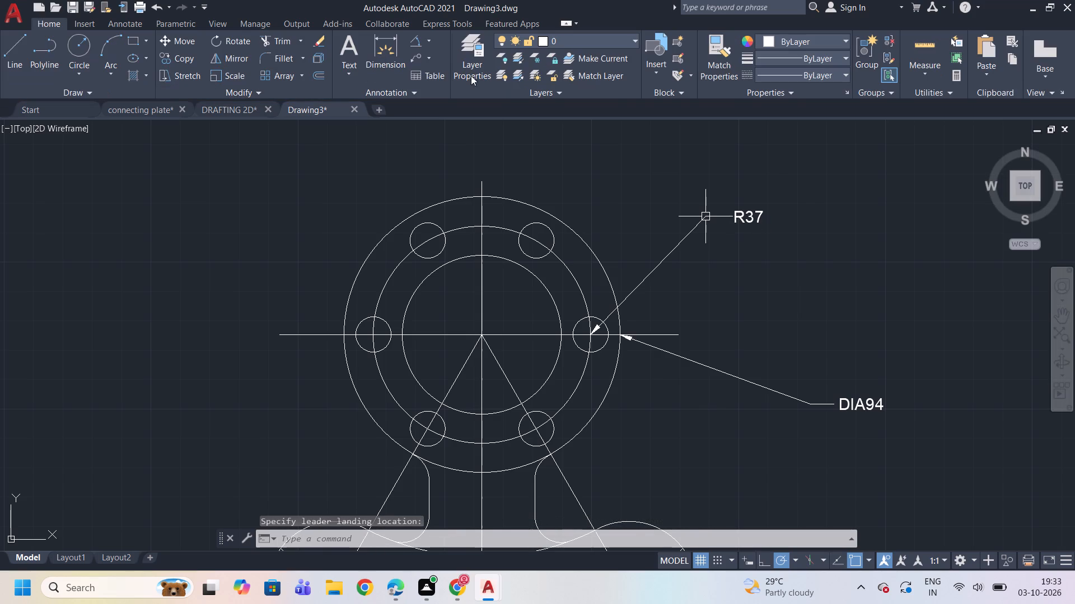
Add a multileader reading DIA54 pointing to the top of the flange's inner circle.
{"action": "left_click", "coordinate": [420, 54]}
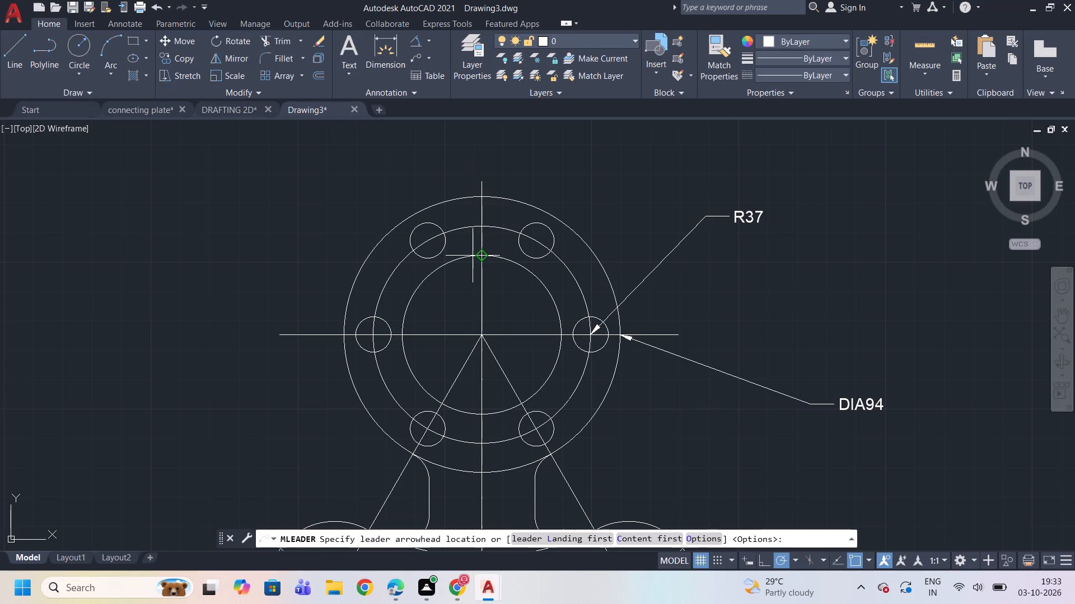
{"action": "left_click_drag", "start_coordinate": [472, 255], "coordinate": [473, 250]}
{"action": "left_click", "coordinate": [615, 147]}
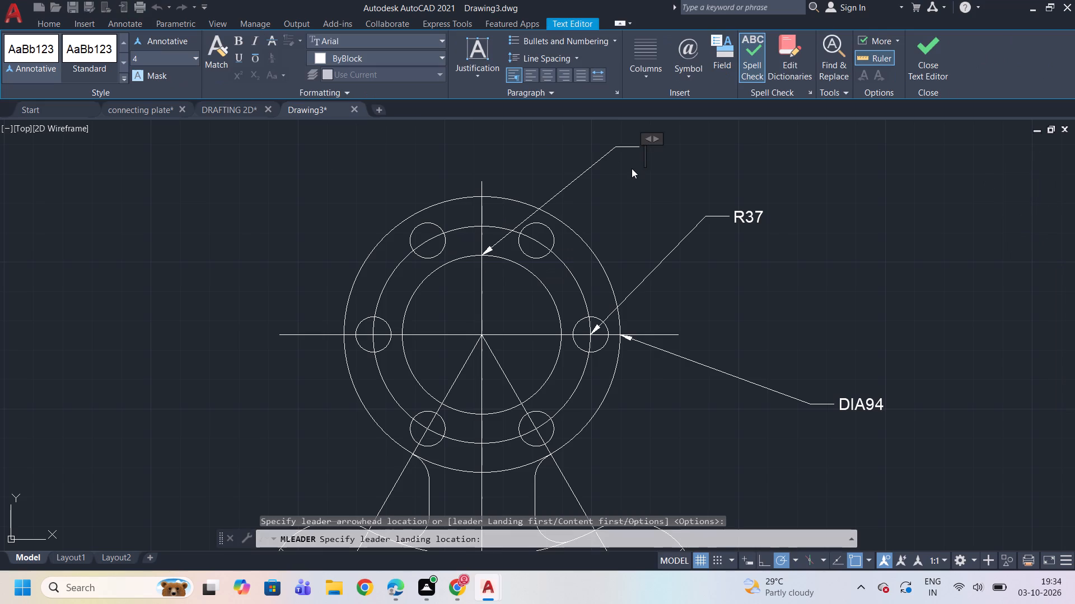
{"action": "type", "text": "DIA54"}
{"action": "left_click", "coordinate": [632, 168]}
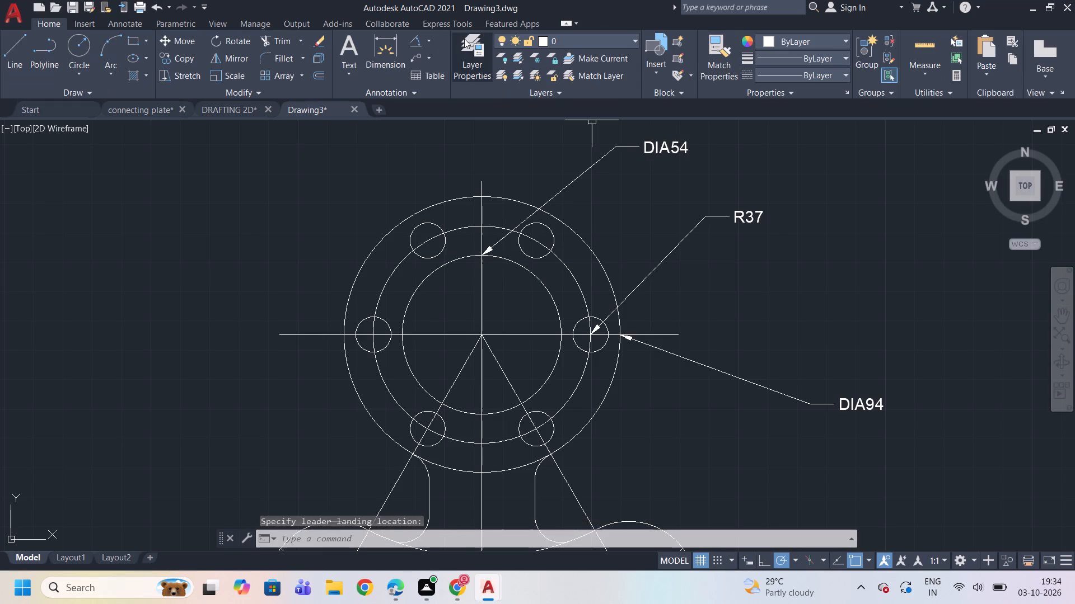
Add a multileader reading "6 HOLES OFR6" pointing to the flange's upper-left bolt hole.
{"action": "left_click", "coordinate": [412, 58]}
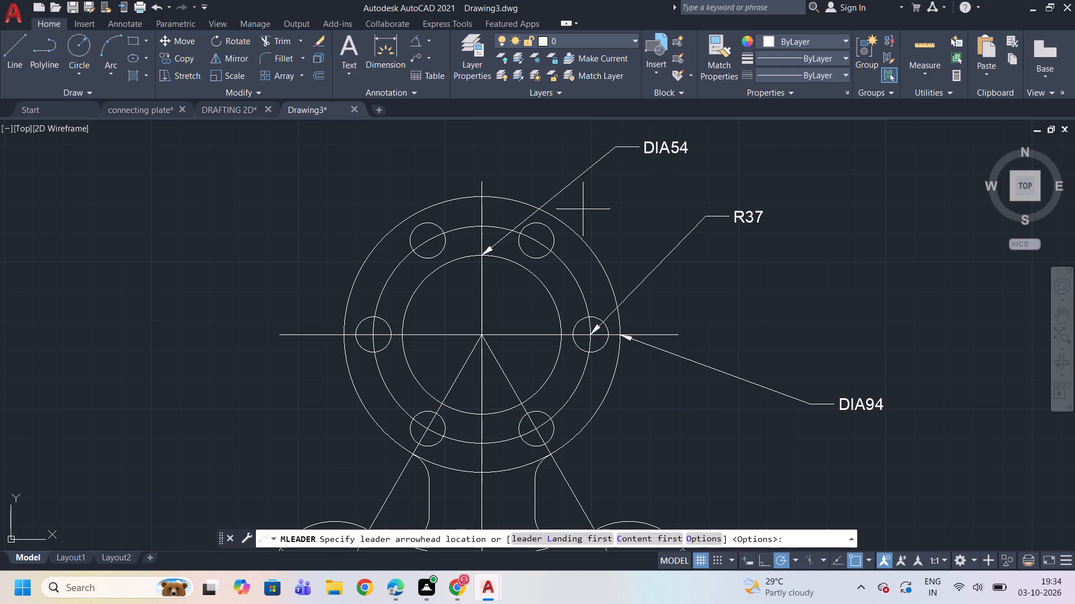
{"action": "left_click", "coordinate": [425, 228]}
{"action": "left_click", "coordinate": [206, 192]}
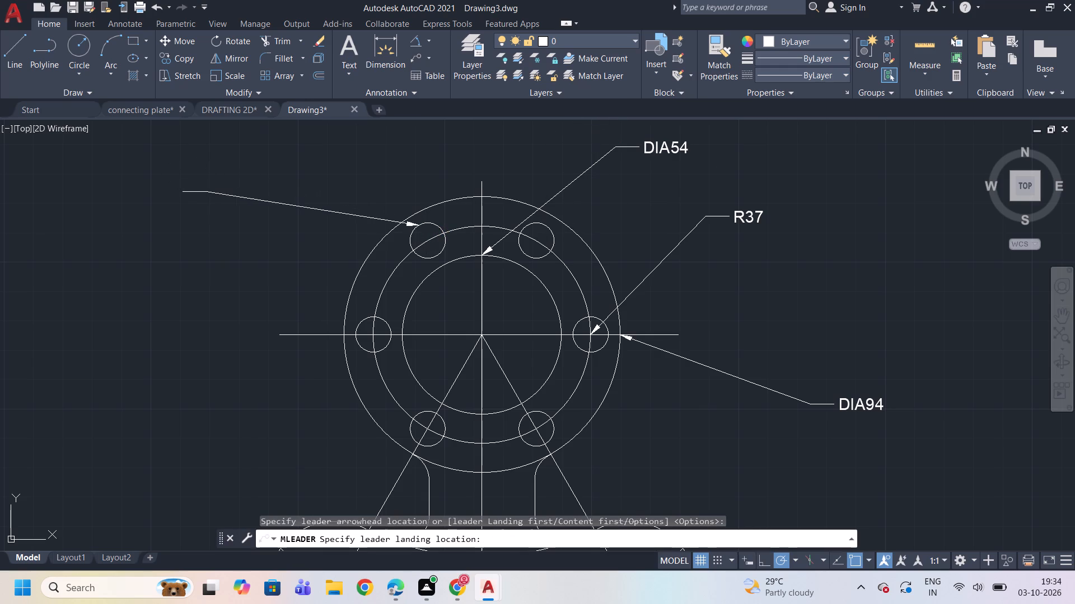
{"action": "type", "text": "6 HOLES"}
{"action": "key", "text": "space"}
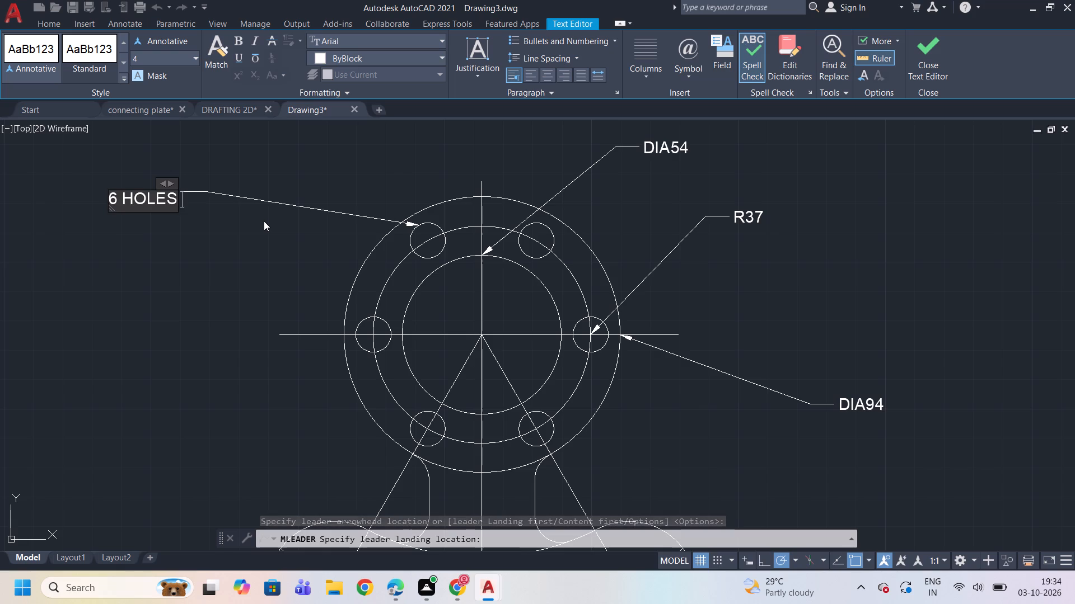
{"action": "type", "text": "OD"}
{"action": "key", "text": "BackSpace"}
{"action": "key", "text": "f"}
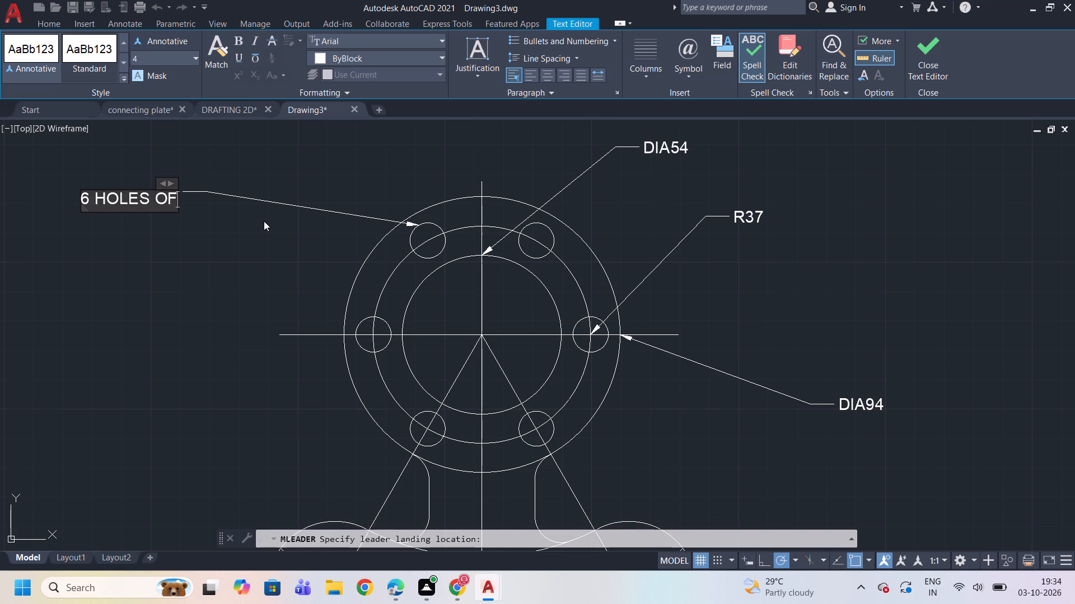
{"action": "type", "text": "R6"}
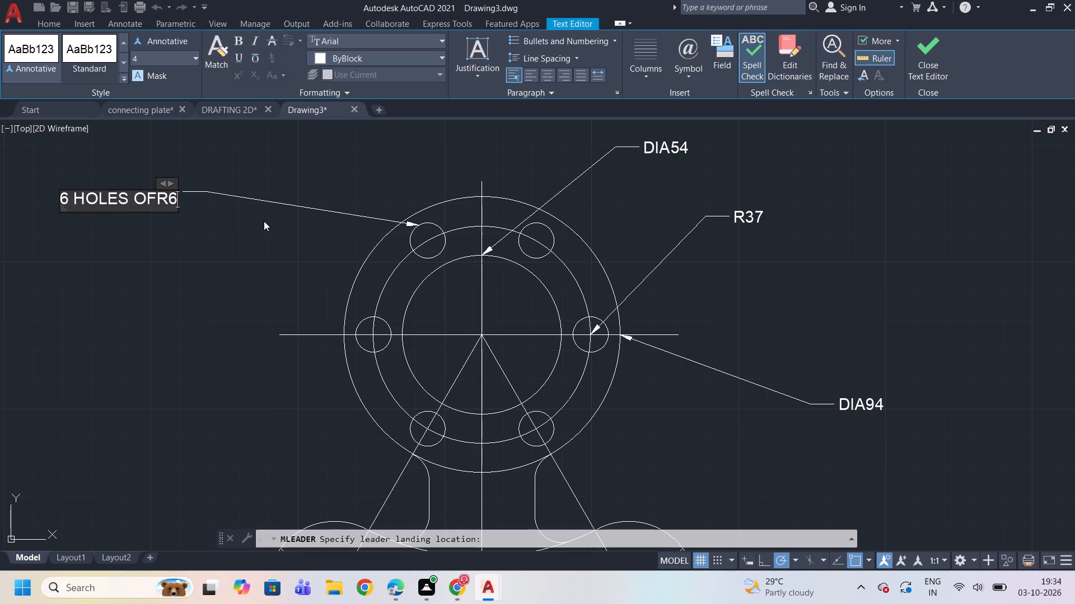
{"action": "left_click", "coordinate": [264, 221]}
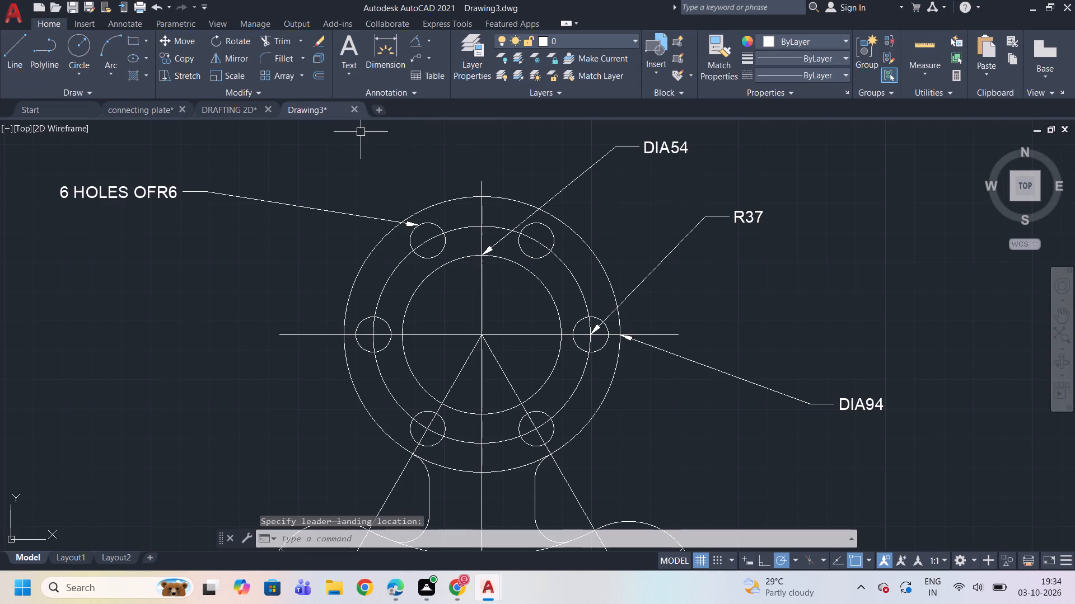
Add a multileader reading R23 pointing to the outer side of the slotted arm's right rounded end.
{"action": "left_click", "coordinate": [408, 59]}
{"action": "scroll", "coordinate": [491, 185], "scroll_direction": "down", "scroll_amount": 2}
{"action": "scroll", "coordinate": [511, 275], "scroll_direction": "up", "scroll_amount": 2}
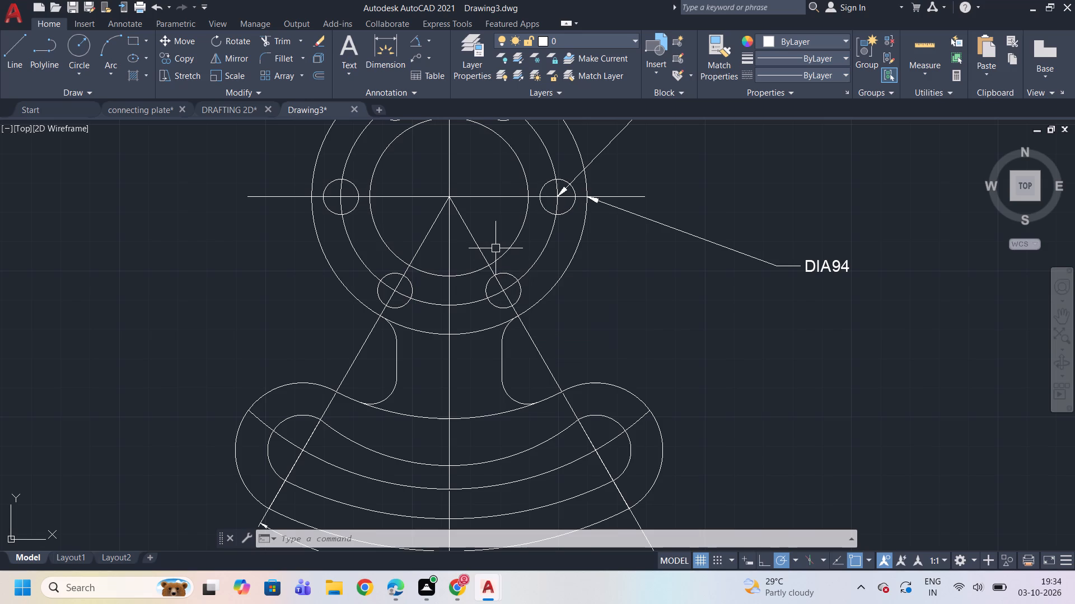
{"action": "scroll", "coordinate": [496, 248], "scroll_direction": "down", "scroll_amount": 1}
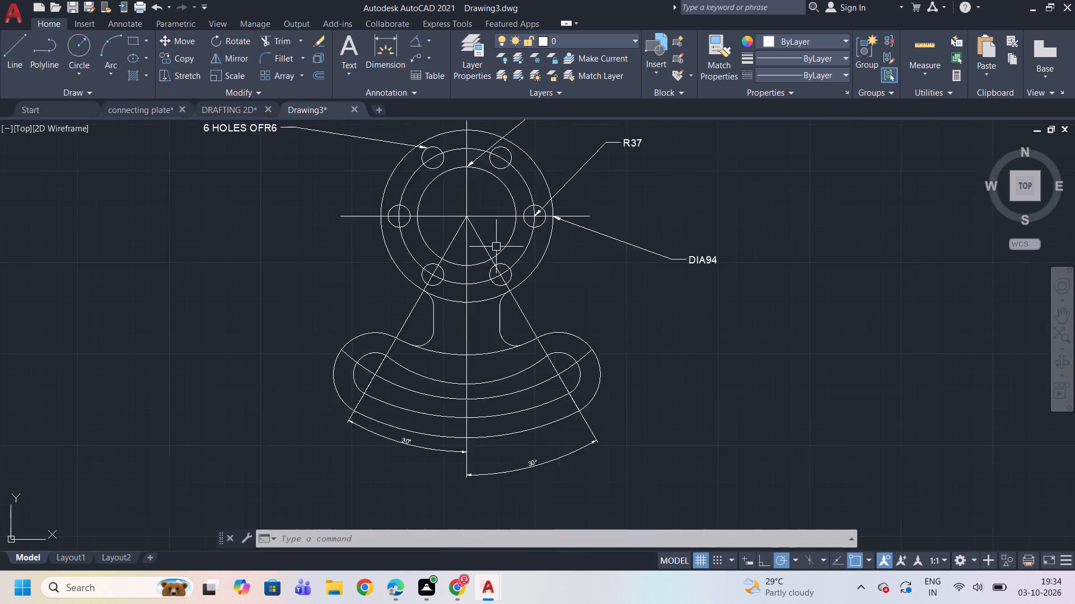
{"action": "scroll", "coordinate": [499, 246], "scroll_direction": "down", "scroll_amount": 2}
{"action": "scroll", "coordinate": [438, 265], "scroll_direction": "up", "scroll_amount": 1}
{"action": "scroll", "coordinate": [438, 265], "scroll_direction": "down", "scroll_amount": 2}
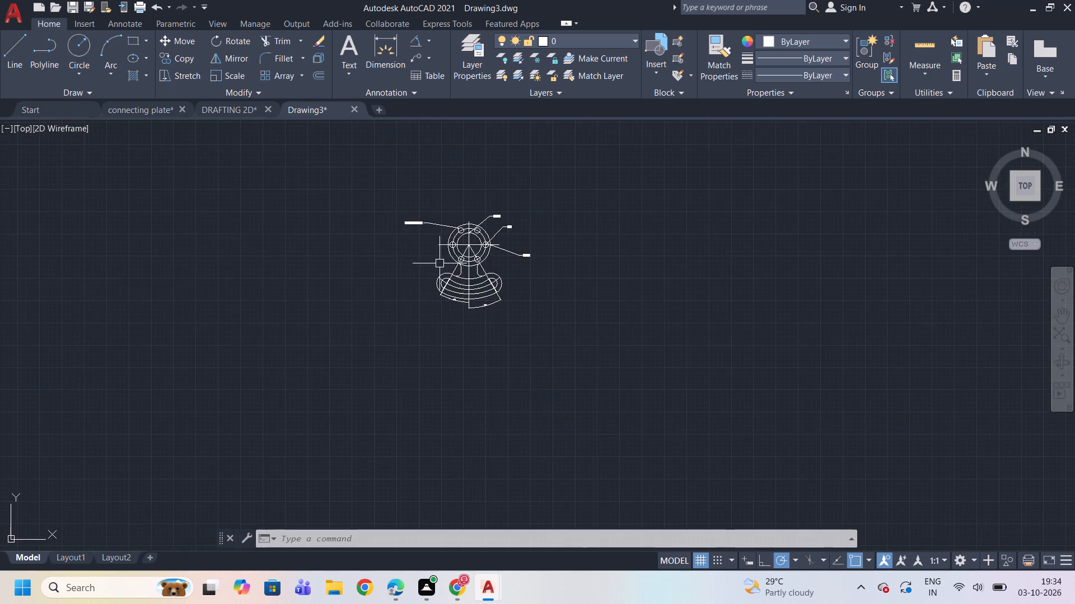
{"action": "scroll", "coordinate": [448, 248], "scroll_direction": "up", "scroll_amount": 2}
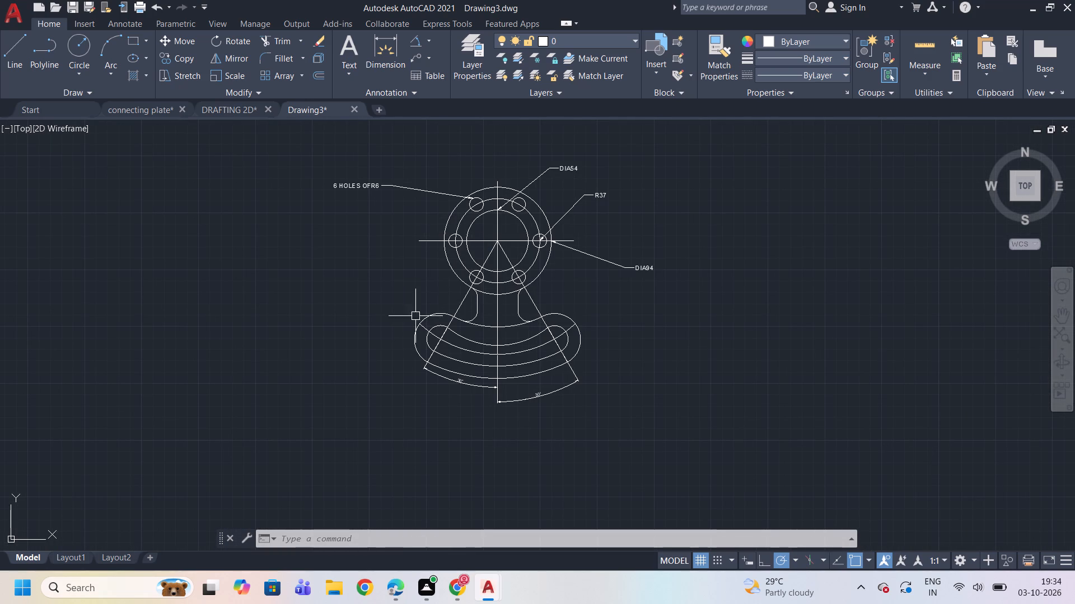
{"action": "left_click", "coordinate": [412, 51]}
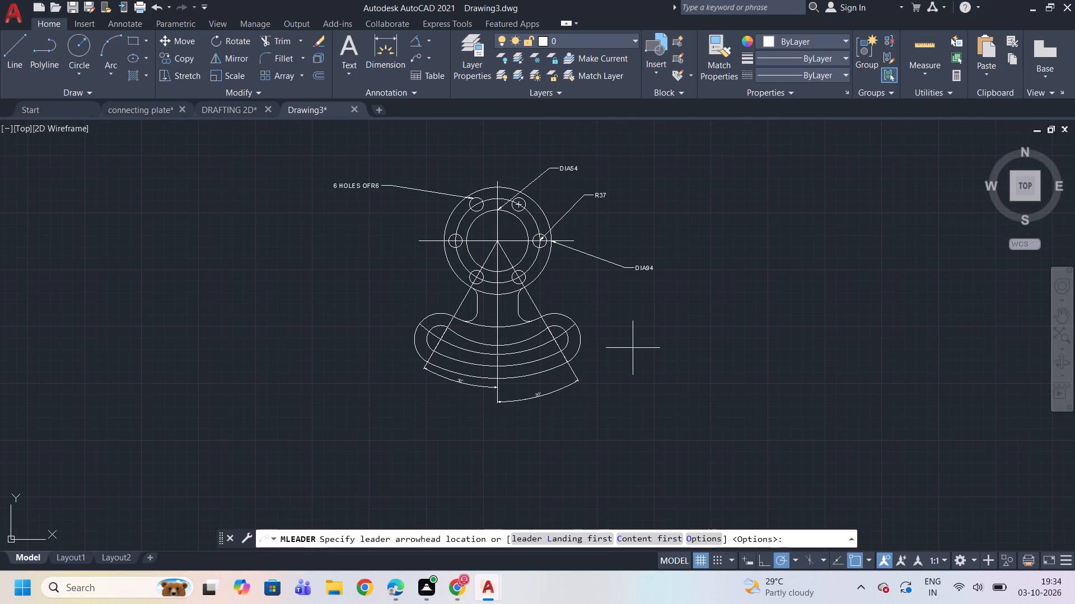
{"action": "scroll", "coordinate": [579, 355], "scroll_direction": "up", "scroll_amount": 2}
{"action": "left_click", "coordinate": [578, 308]}
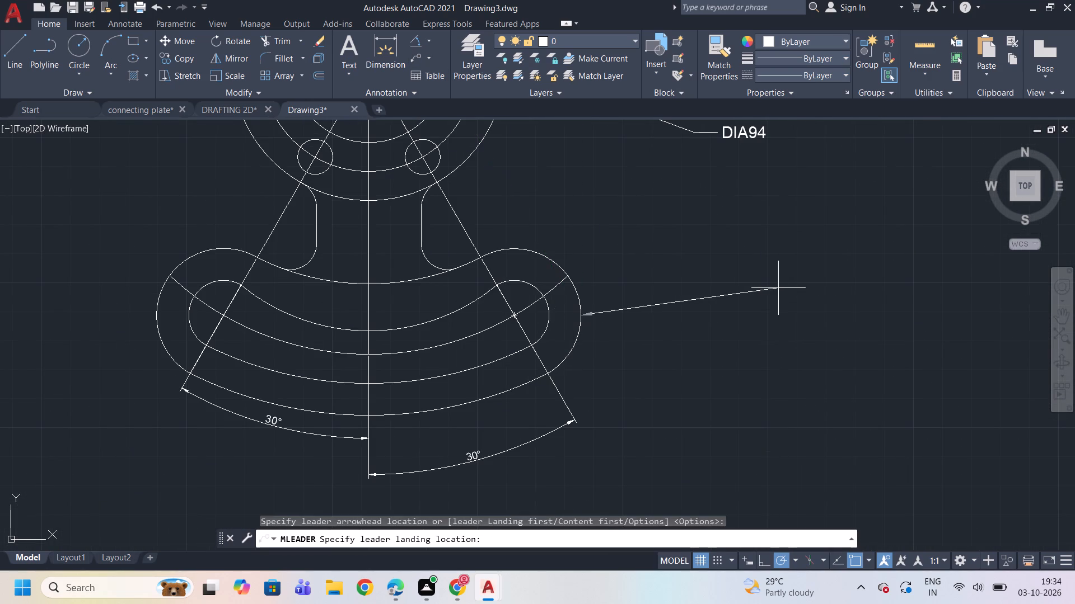
{"action": "left_click", "coordinate": [763, 289]}
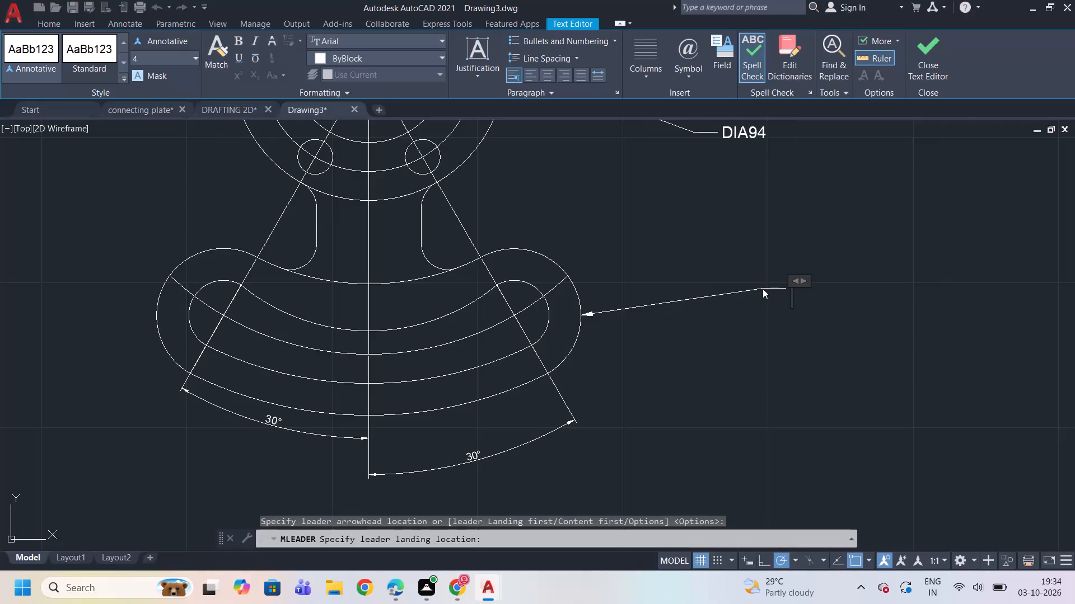
{"action": "type", "text": "R23"}
{"action": "left_click", "coordinate": [763, 289]}
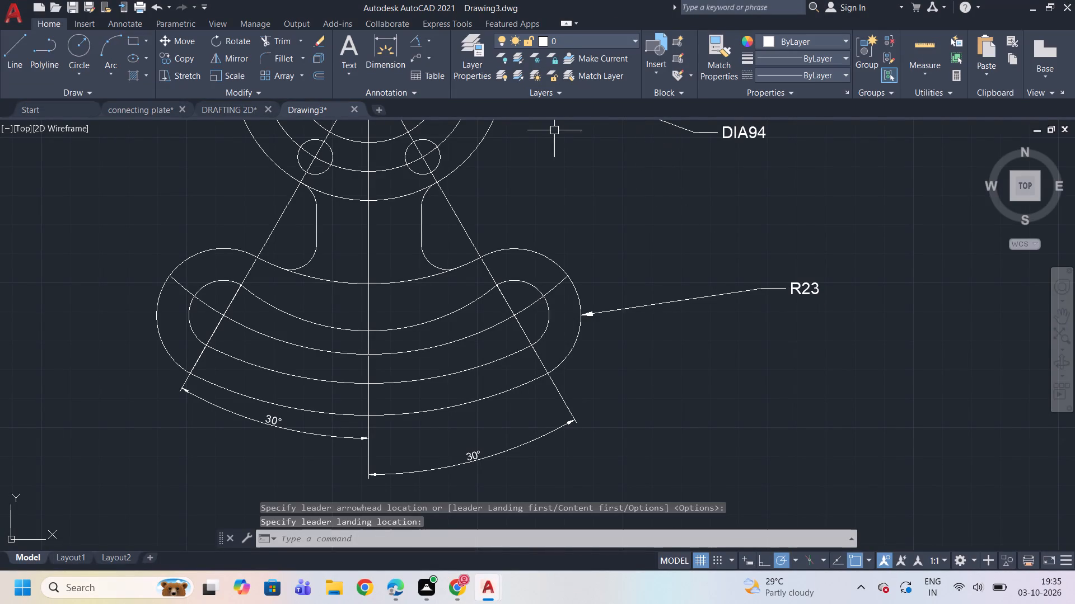
Add a multileader reading R12 pointing to the top of the slot's left end arc.
{"action": "left_click", "coordinate": [414, 58]}
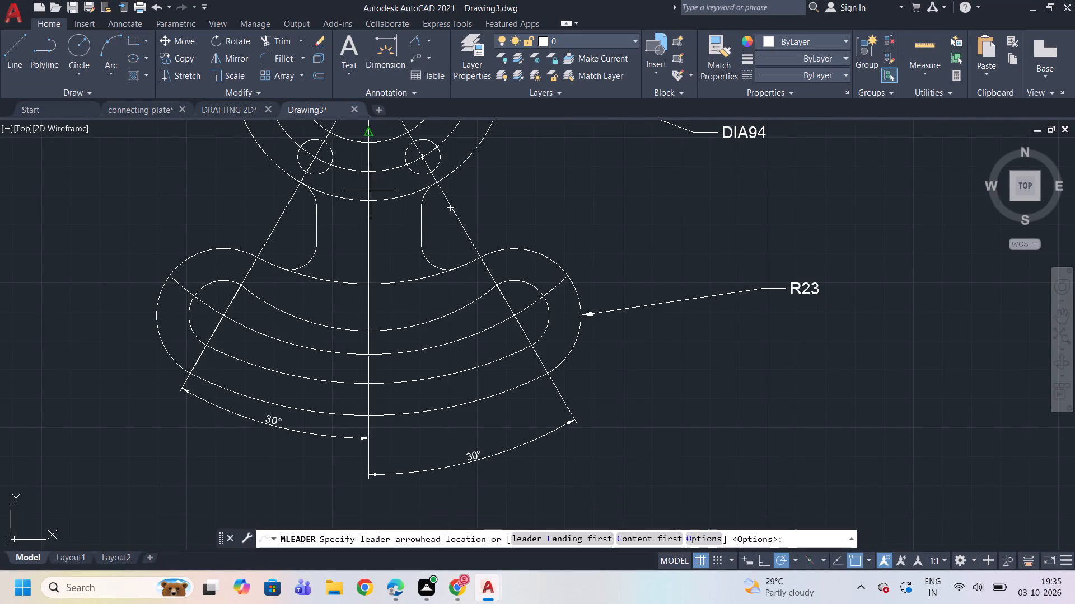
{"action": "left_click", "coordinate": [217, 286]}
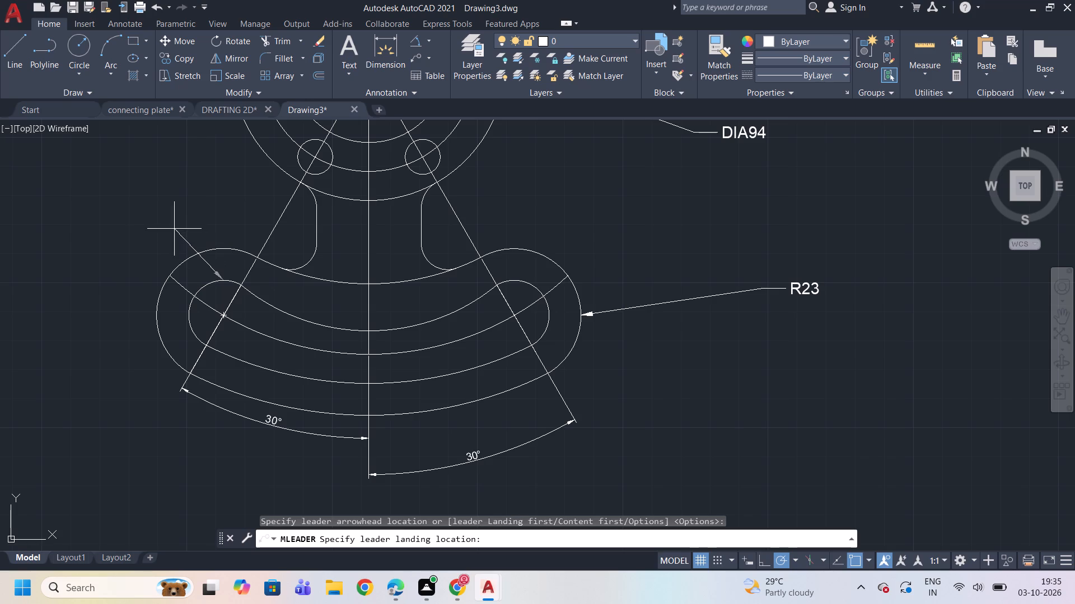
{"action": "left_click", "coordinate": [174, 228]}
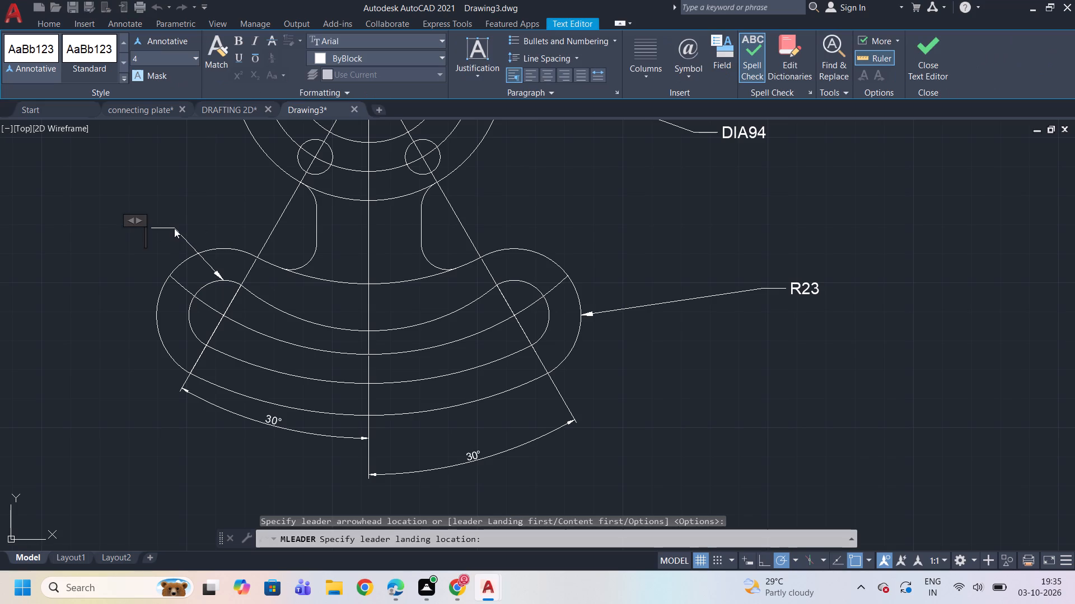
{"action": "type", "text": "R12"}
{"action": "left_click", "coordinate": [174, 228]}
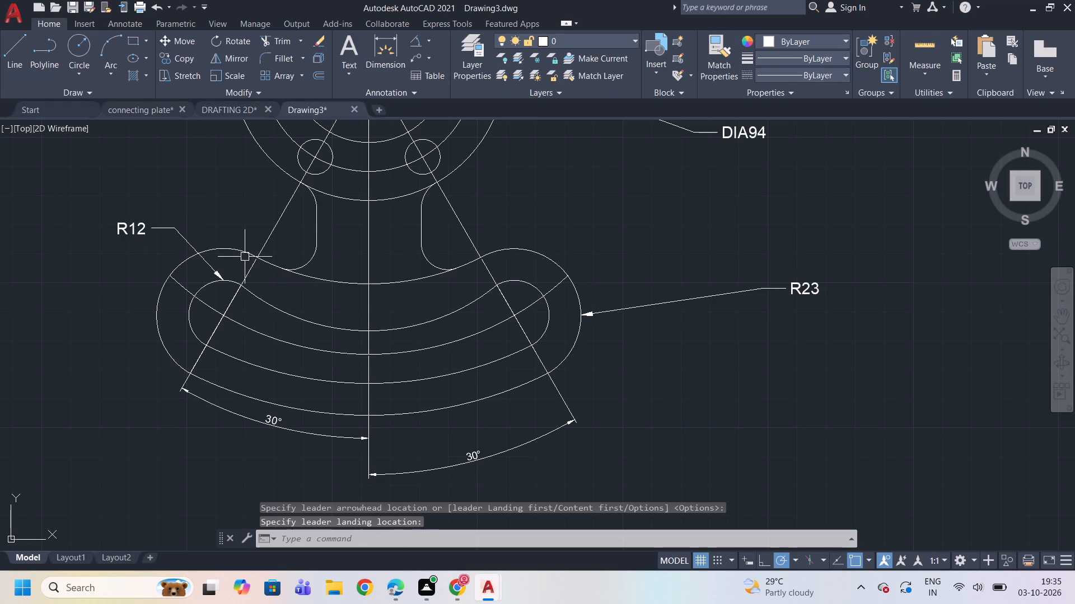
Add a multileader reading R9 pointing to the lower-left fillet between the neck and the slotted arm.
{"action": "left_click", "coordinate": [419, 55]}
{"action": "left_click", "coordinate": [300, 257]}
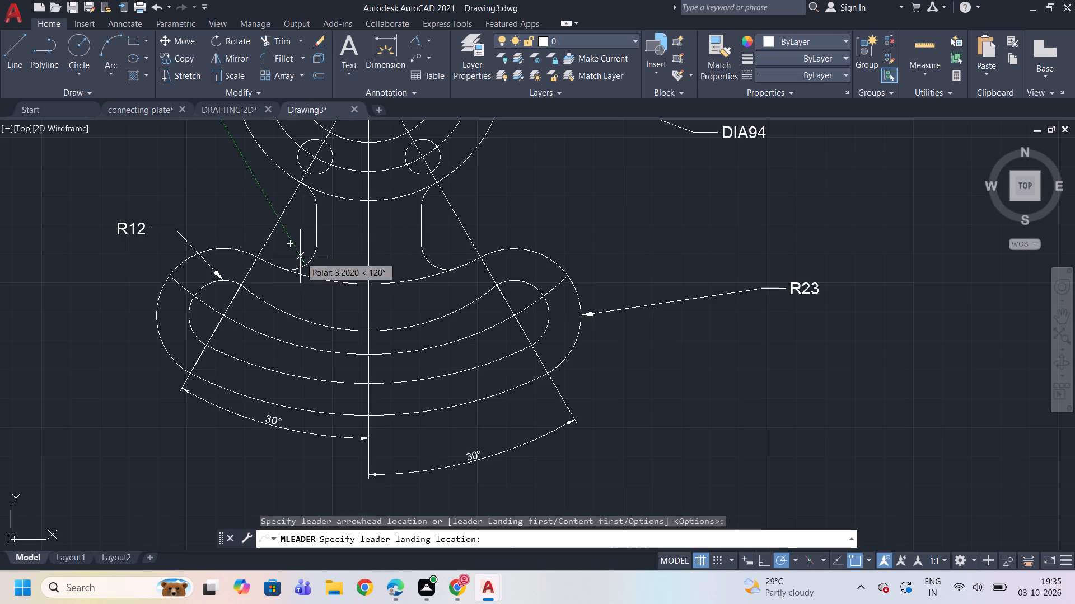
{"action": "left_click", "coordinate": [223, 199]}
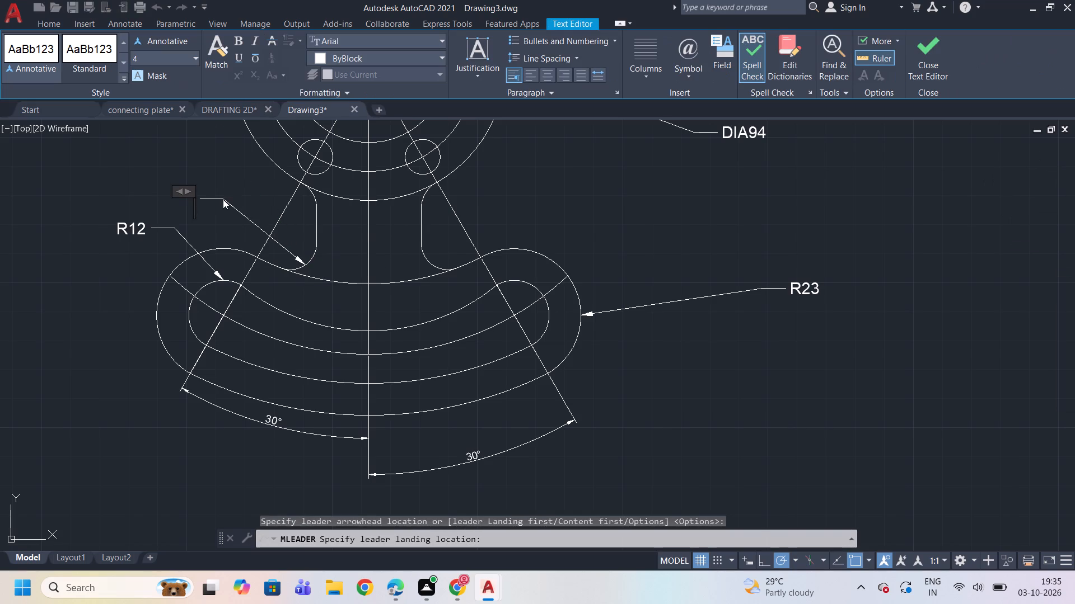
{"action": "type", "text": "R9"}
{"action": "left_click", "coordinate": [223, 199]}
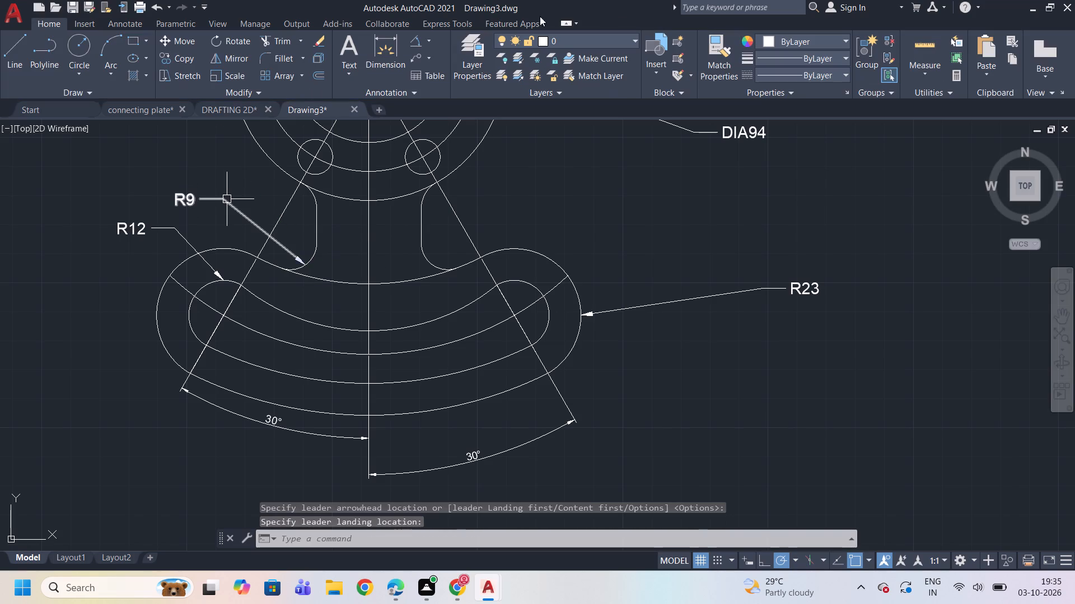
Add a multileader reading R10 pointing to the upper-right fillet between the neck and the flange.
{"action": "left_click", "coordinate": [411, 55]}
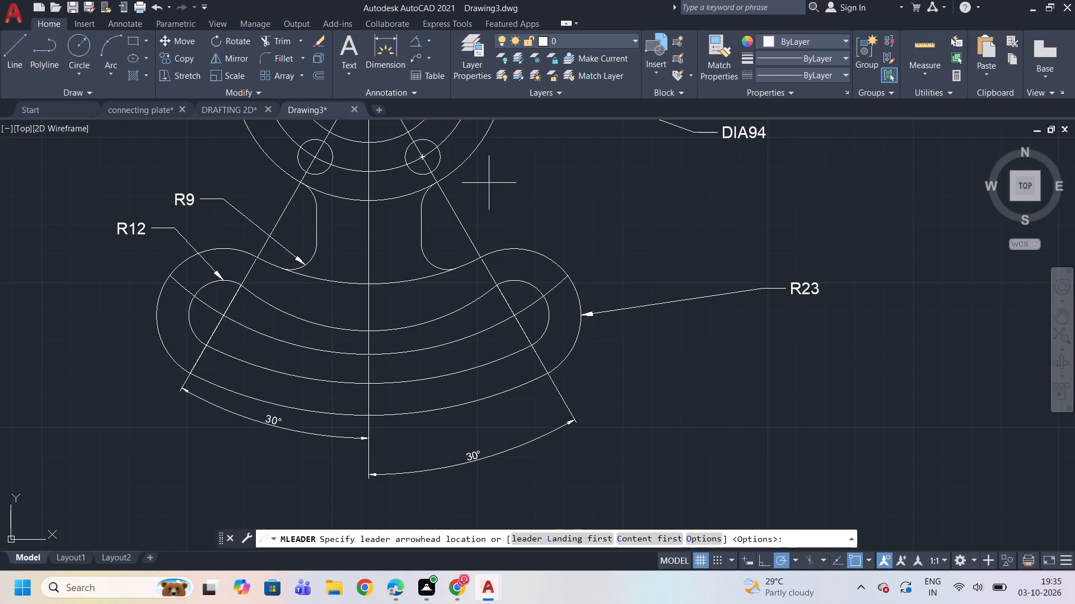
{"action": "left_click", "coordinate": [424, 197]}
{"action": "left_click", "coordinate": [545, 195]}
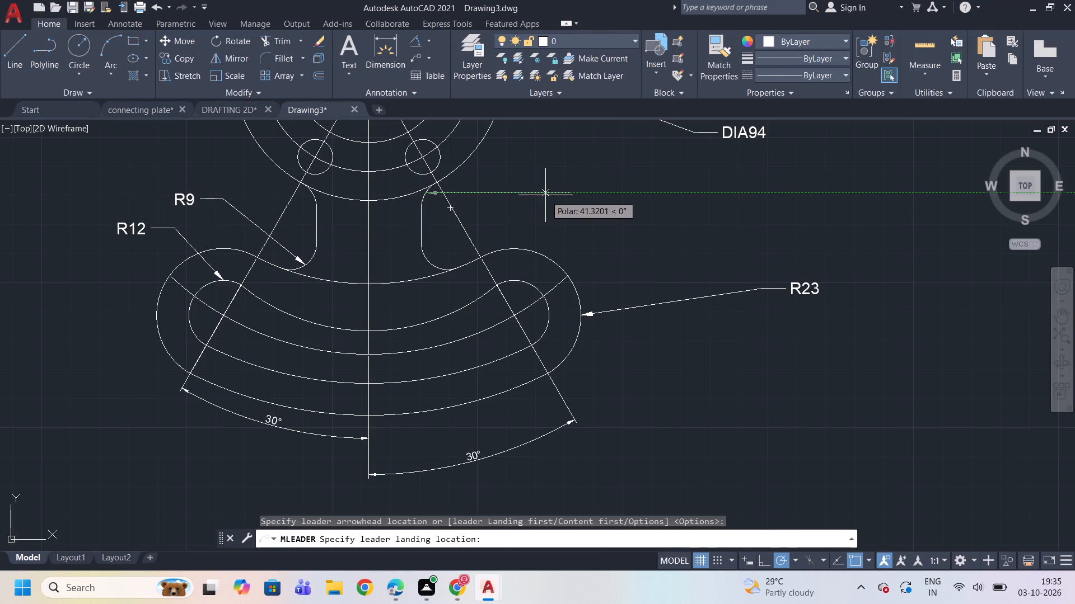
{"action": "type", "text": "R10"}
{"action": "left_click", "coordinate": [545, 194]}
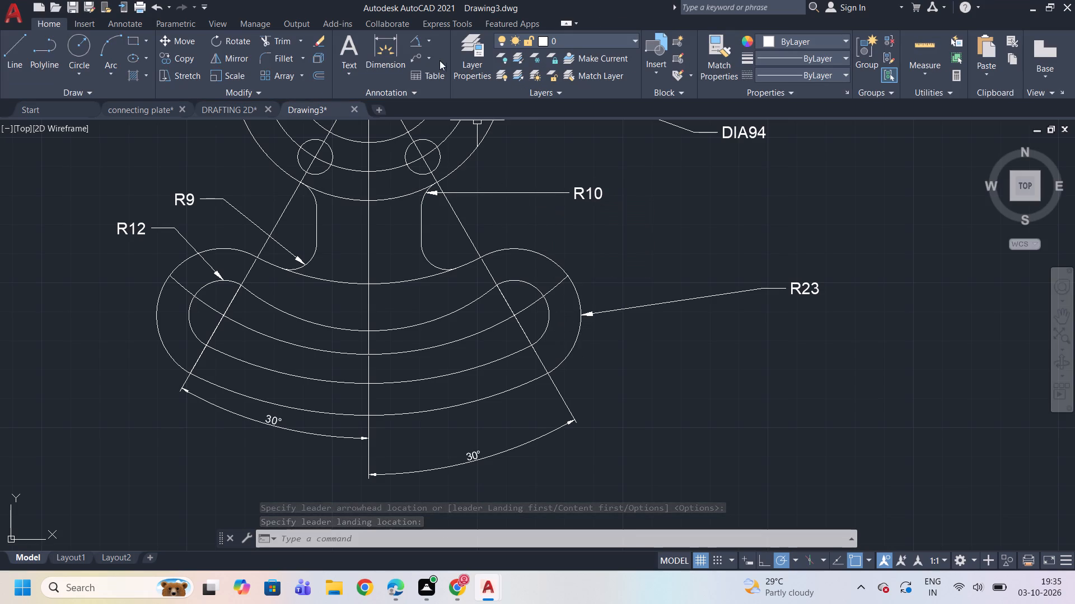
Add a multileader reading R100 from the left of the arm to the slot's centreline arc where it meets the vertical centreline.
{"action": "left_click", "coordinate": [412, 55]}
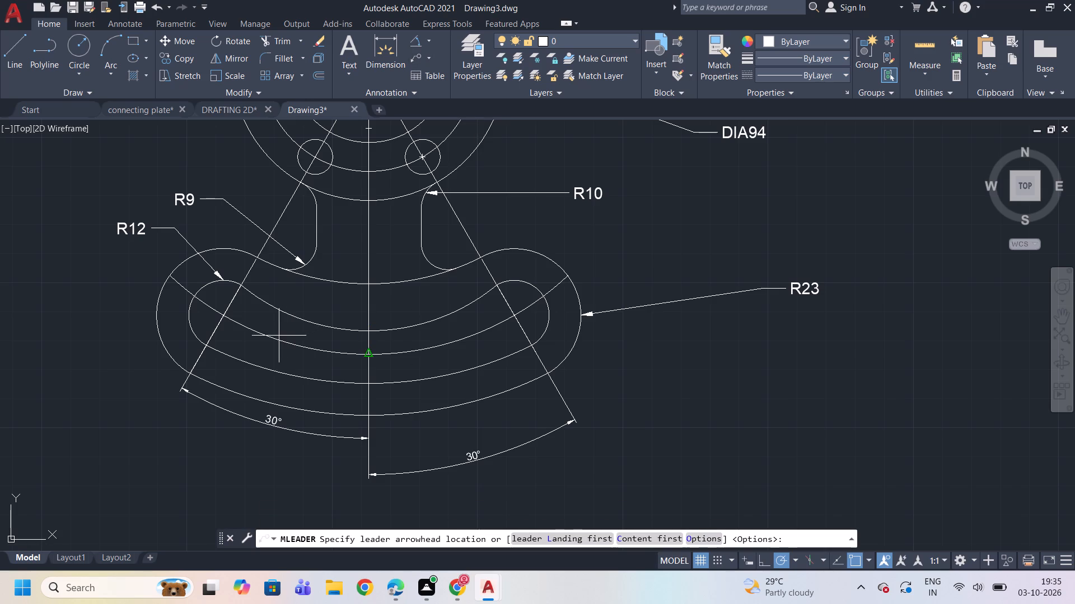
{"action": "left_click", "coordinate": [268, 338]}
{"action": "left_click", "coordinate": [57, 328]}
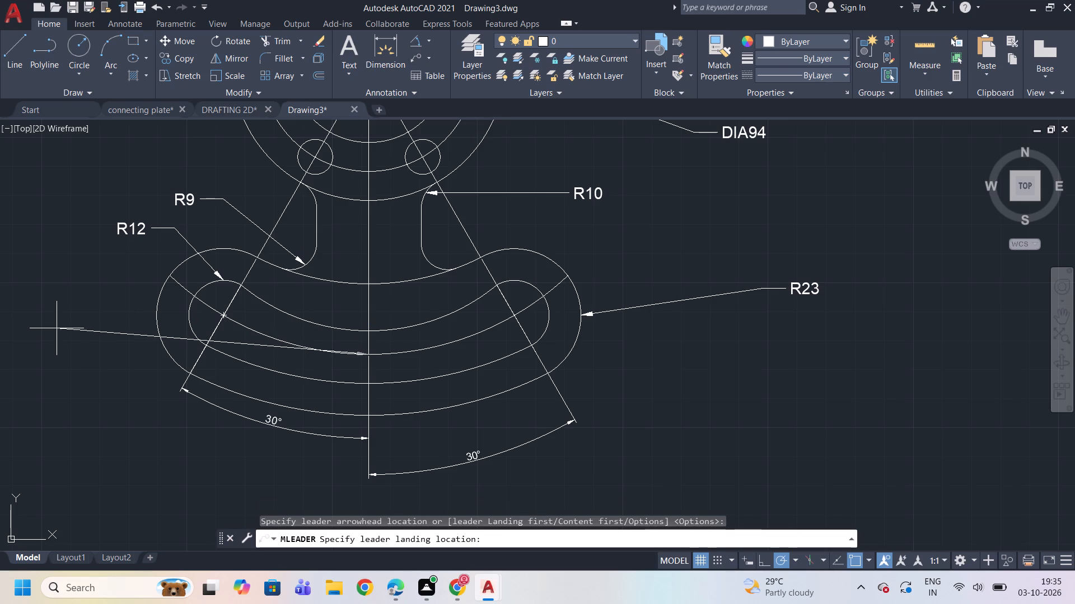
{"action": "type", "text": "R100"}
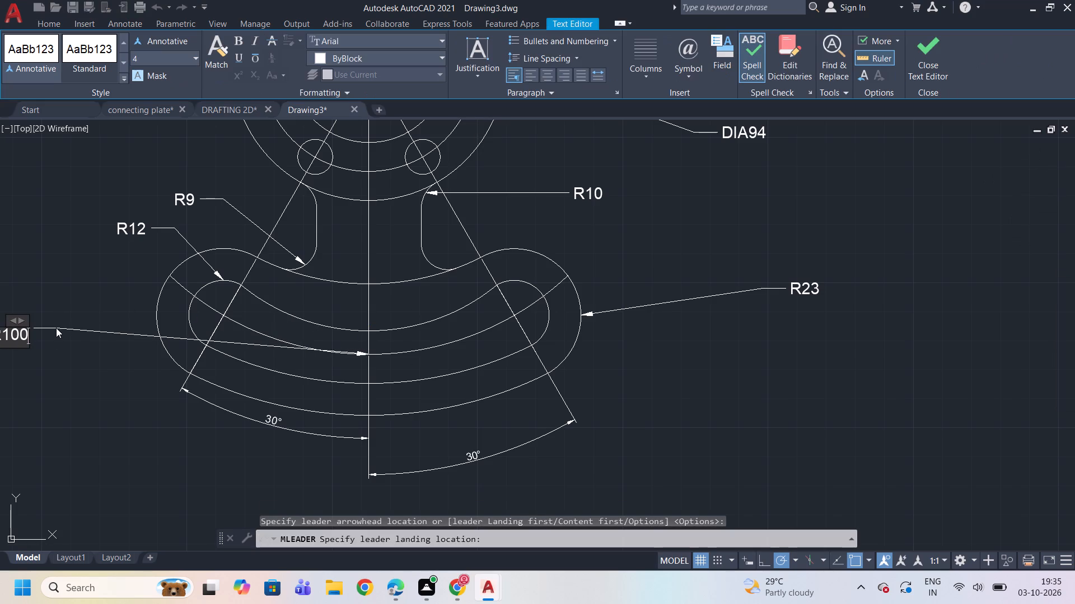
{"action": "left_click", "coordinate": [56, 328]}
Add a horizontal linear dimension across the neck's two vertical sides, with its dimension line near the base of the neck.
{"action": "scroll", "coordinate": [57, 328], "scroll_direction": "down", "scroll_amount": 2}
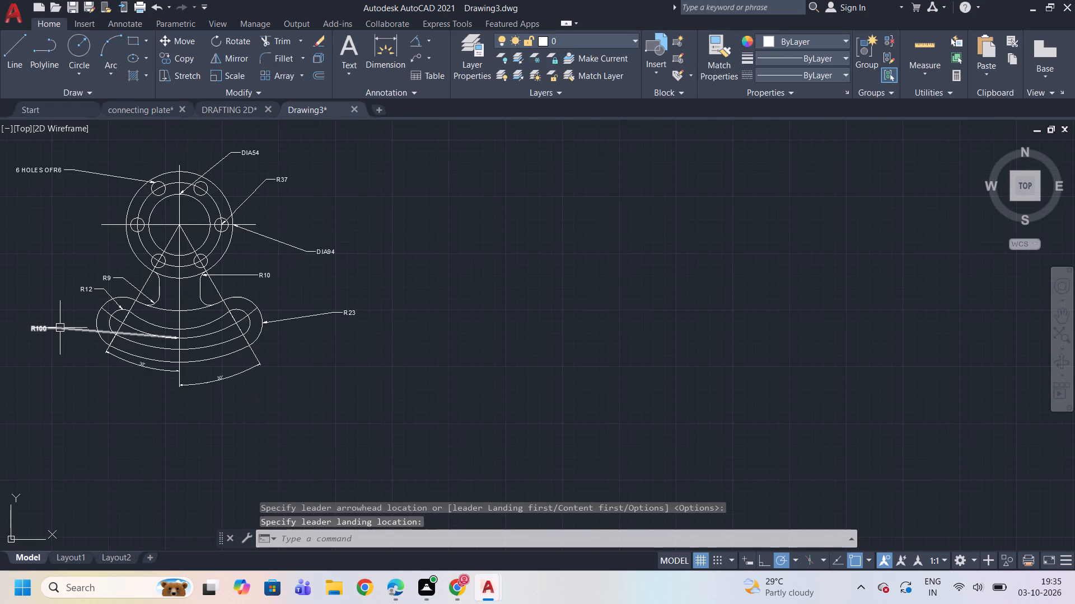
{"action": "scroll", "coordinate": [58, 331], "scroll_direction": "up", "scroll_amount": 2}
{"action": "scroll", "coordinate": [58, 331], "scroll_direction": "down", "scroll_amount": 2}
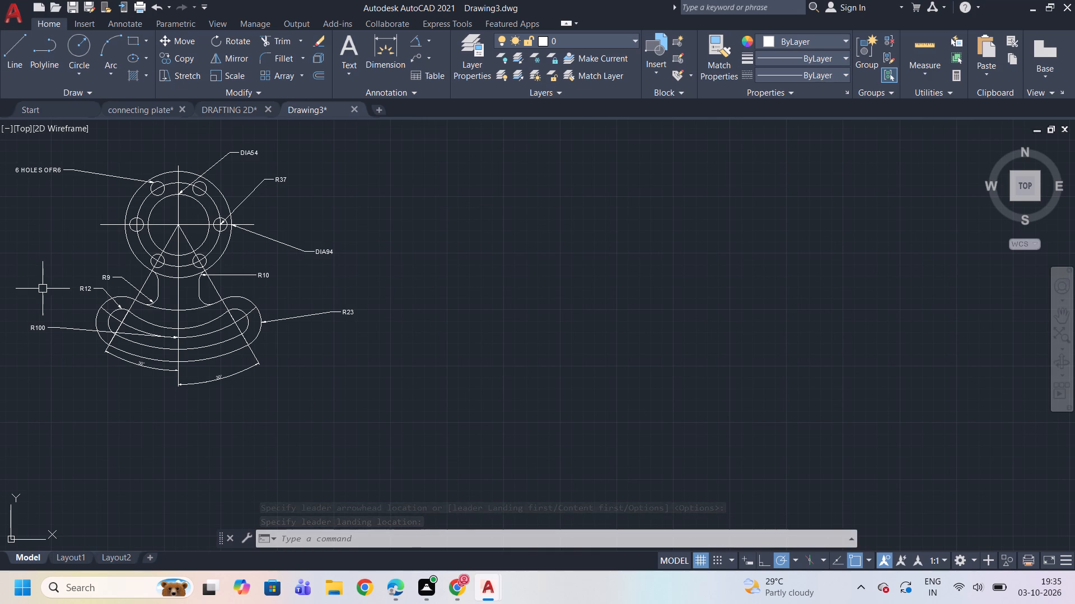
{"action": "left_click", "coordinate": [414, 40]}
{"action": "left_click", "coordinate": [427, 42]}
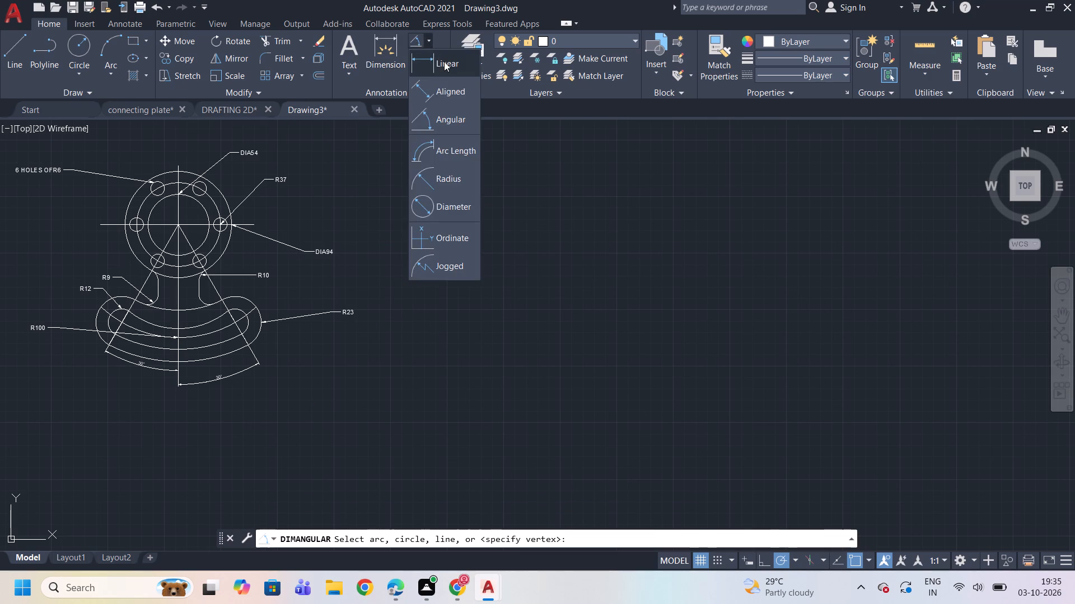
{"action": "left_click", "coordinate": [444, 62]}
{"action": "scroll", "coordinate": [167, 281], "scroll_direction": "up", "scroll_amount": 4}
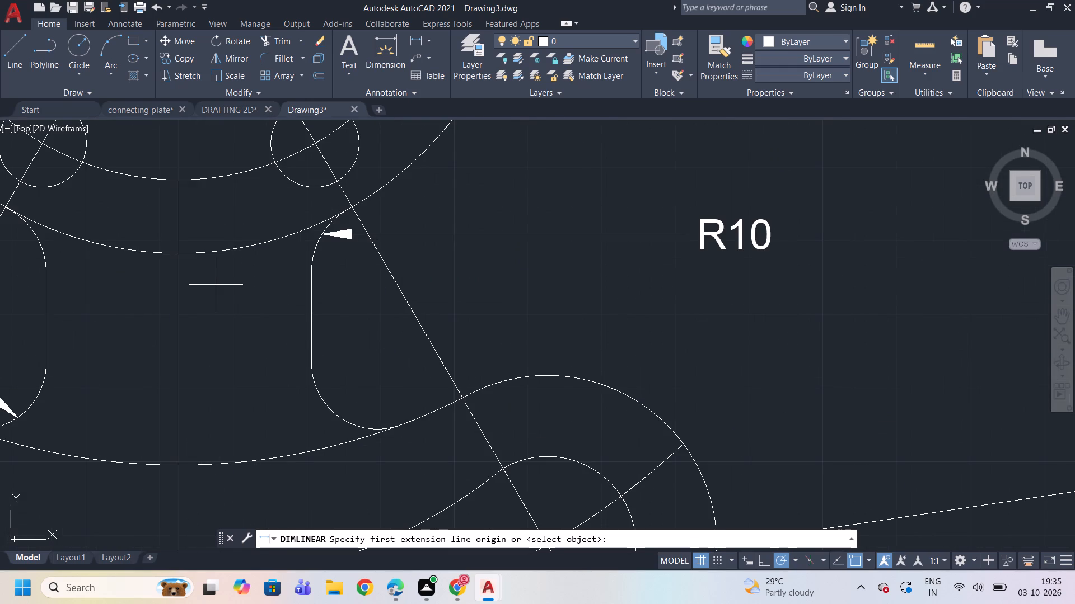
{"action": "scroll", "coordinate": [217, 282], "scroll_direction": "down", "scroll_amount": 2}
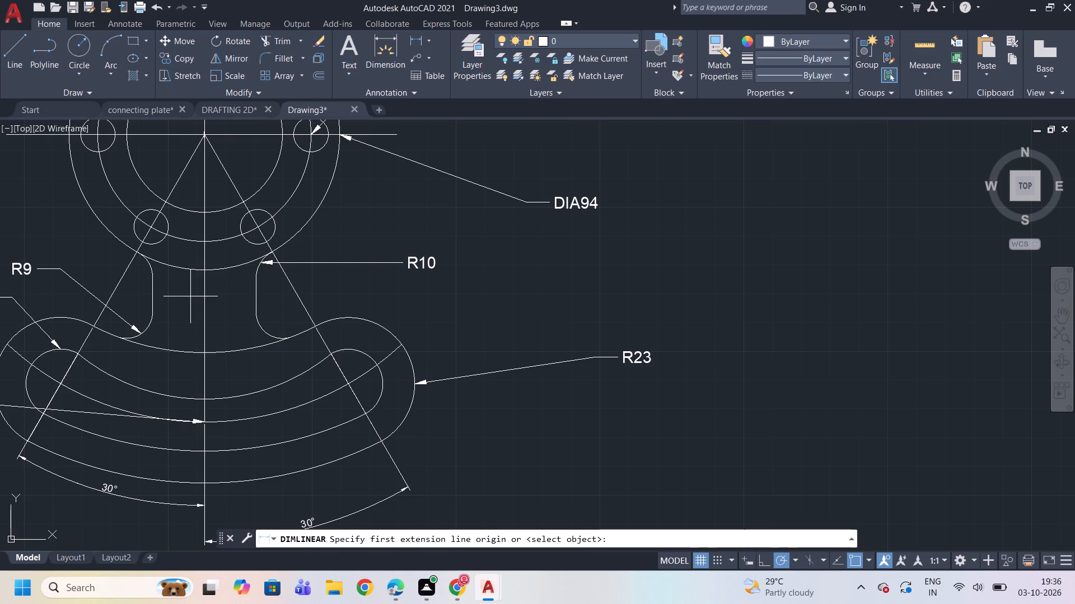
{"action": "left_click", "coordinate": [155, 299]}
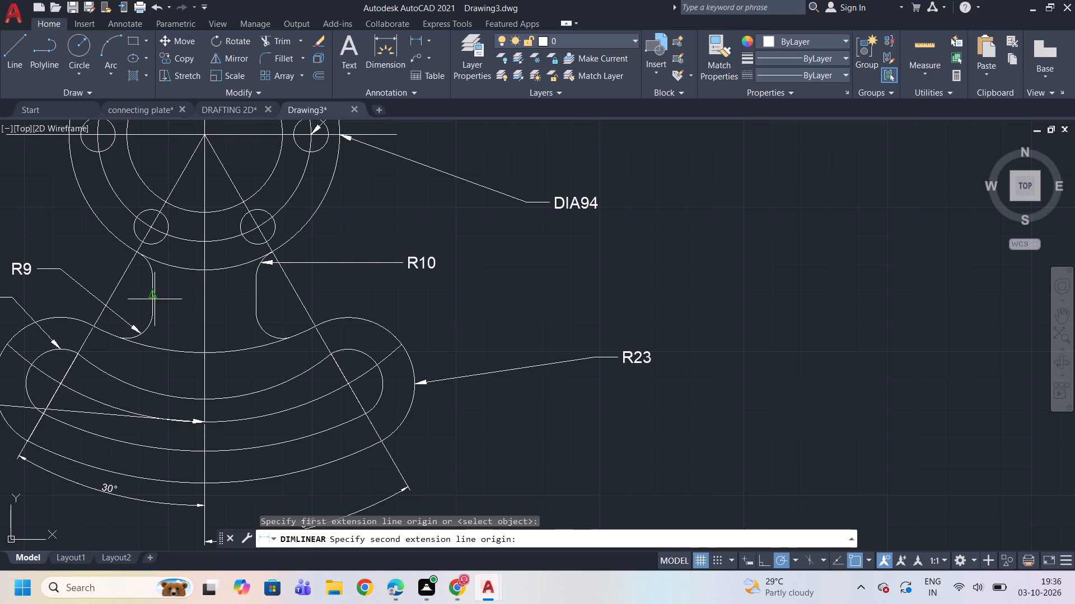
{"action": "left_click", "coordinate": [258, 296]}
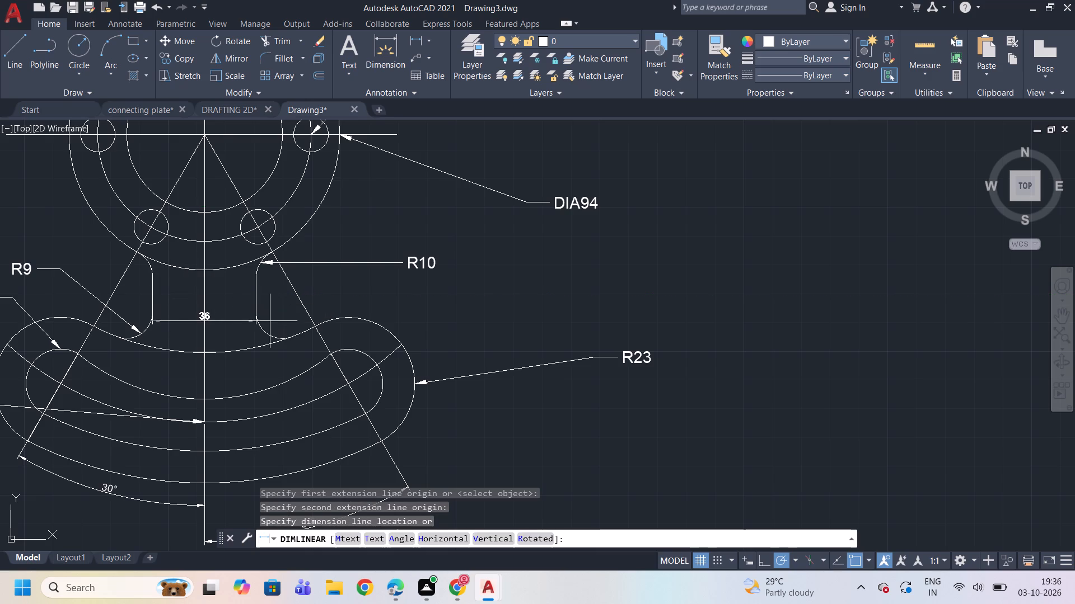
{"action": "left_click", "coordinate": [272, 337]}
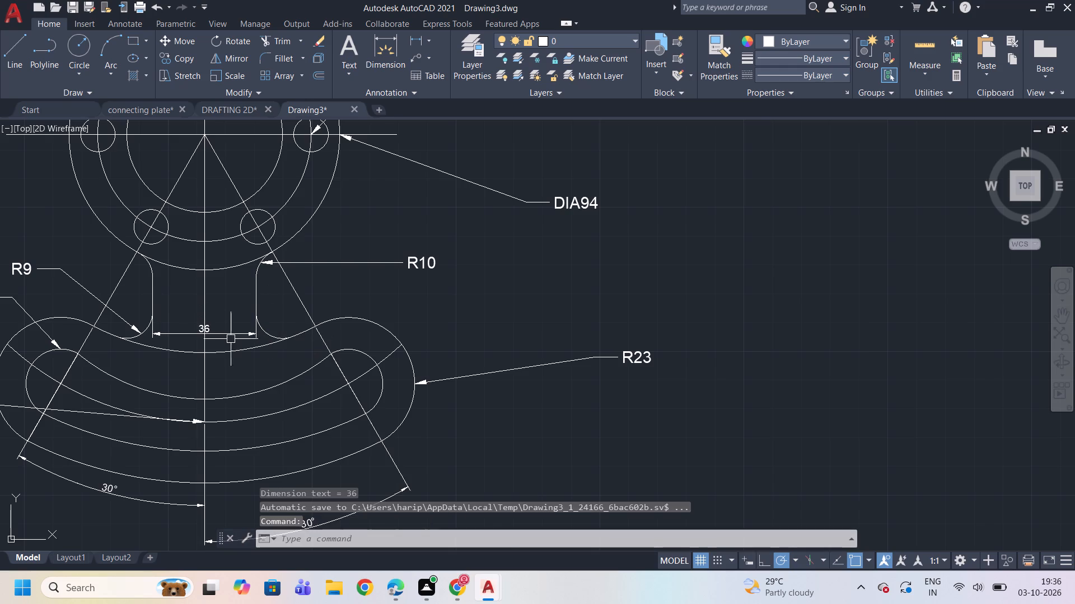
Examine the whole flange and slotted arm drawing to check its leaders and dimensions.
{"action": "scroll", "coordinate": [212, 342], "scroll_direction": "up", "scroll_amount": 1}
{"action": "scroll", "coordinate": [216, 338], "scroll_direction": "down", "scroll_amount": 1}
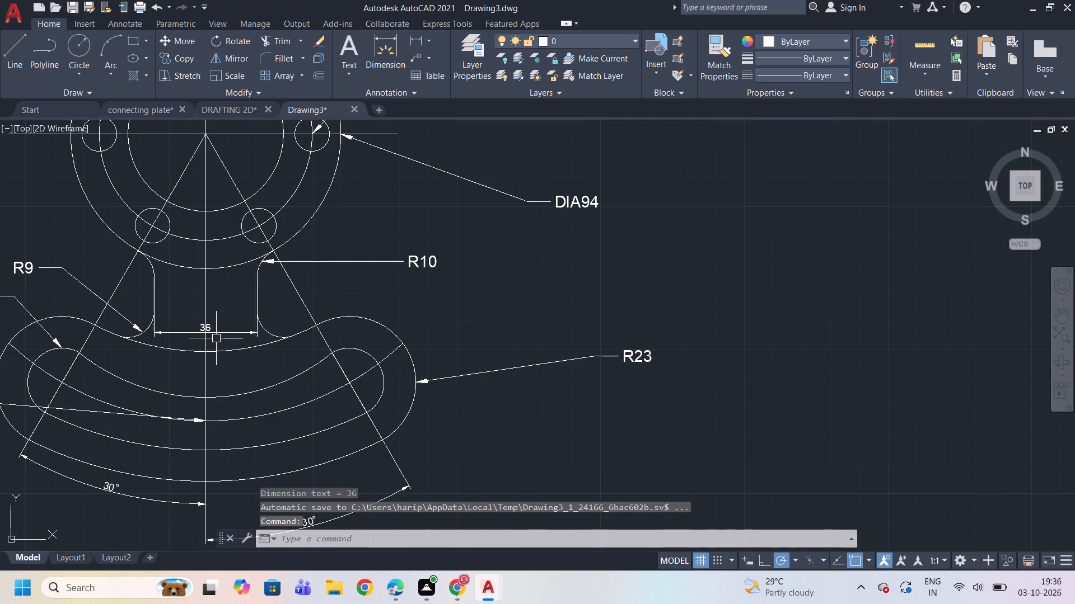
{"action": "scroll", "coordinate": [229, 338], "scroll_direction": "down", "scroll_amount": 3}
{"action": "scroll", "coordinate": [219, 312], "scroll_direction": "up", "scroll_amount": 2}
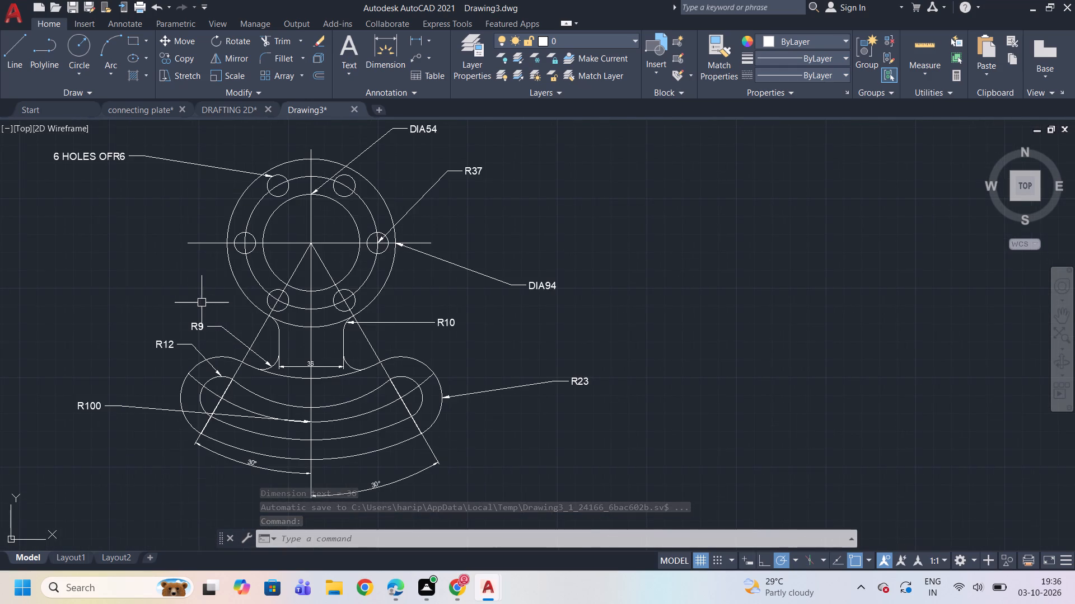
{"action": "scroll", "coordinate": [223, 301], "scroll_direction": "down", "scroll_amount": 1}
{"action": "scroll", "coordinate": [193, 296], "scroll_direction": "up", "scroll_amount": 1}
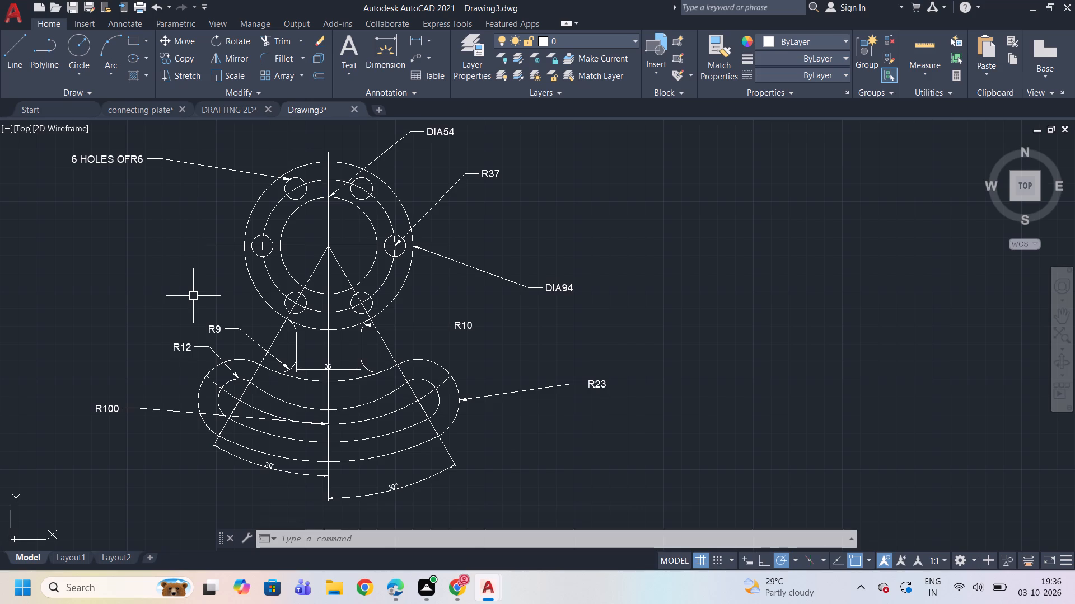
{"action": "scroll", "coordinate": [211, 298], "scroll_direction": "down", "scroll_amount": 1}
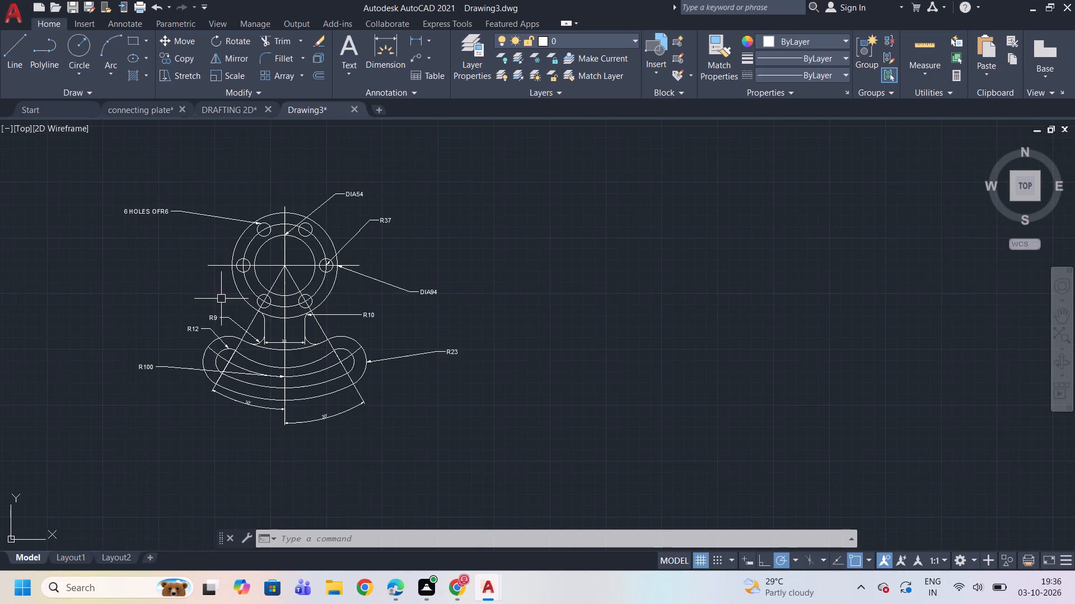
{"action": "scroll", "coordinate": [187, 284], "scroll_direction": "down", "scroll_amount": 2}
{"action": "scroll", "coordinate": [152, 269], "scroll_direction": "up", "scroll_amount": 4}
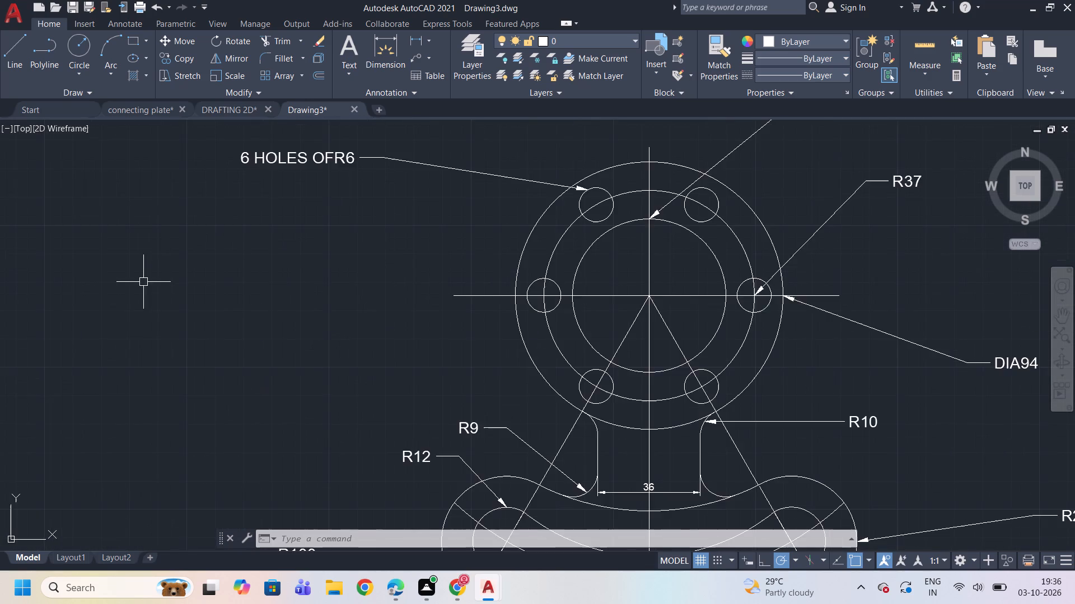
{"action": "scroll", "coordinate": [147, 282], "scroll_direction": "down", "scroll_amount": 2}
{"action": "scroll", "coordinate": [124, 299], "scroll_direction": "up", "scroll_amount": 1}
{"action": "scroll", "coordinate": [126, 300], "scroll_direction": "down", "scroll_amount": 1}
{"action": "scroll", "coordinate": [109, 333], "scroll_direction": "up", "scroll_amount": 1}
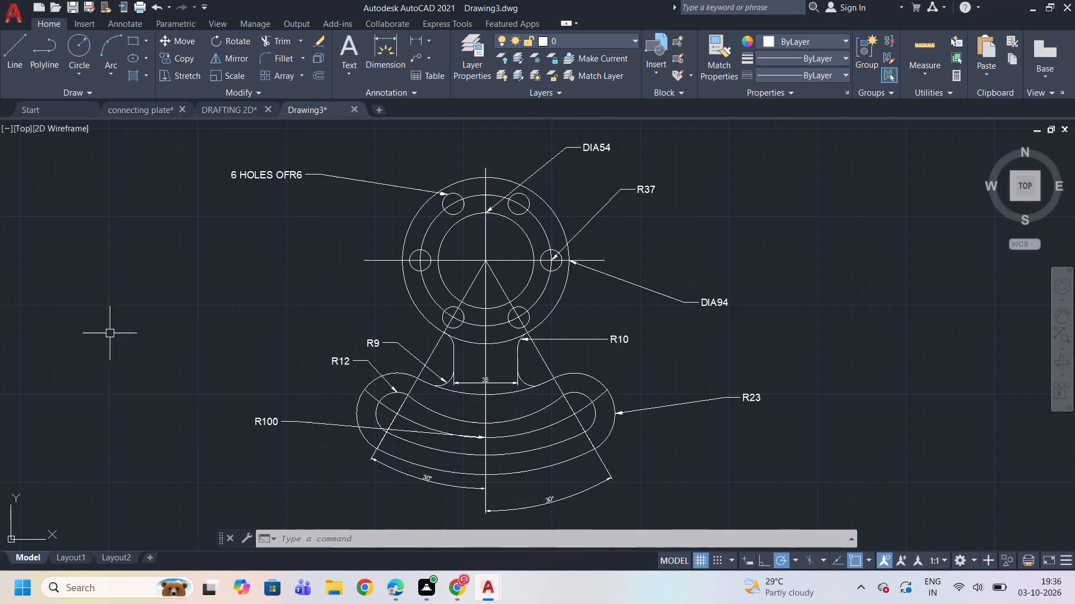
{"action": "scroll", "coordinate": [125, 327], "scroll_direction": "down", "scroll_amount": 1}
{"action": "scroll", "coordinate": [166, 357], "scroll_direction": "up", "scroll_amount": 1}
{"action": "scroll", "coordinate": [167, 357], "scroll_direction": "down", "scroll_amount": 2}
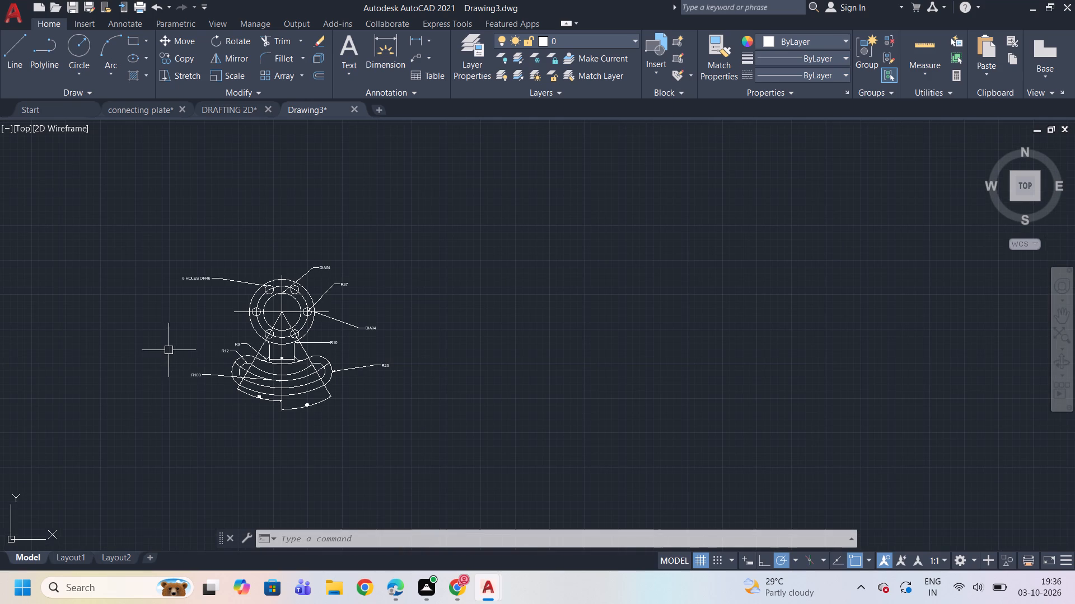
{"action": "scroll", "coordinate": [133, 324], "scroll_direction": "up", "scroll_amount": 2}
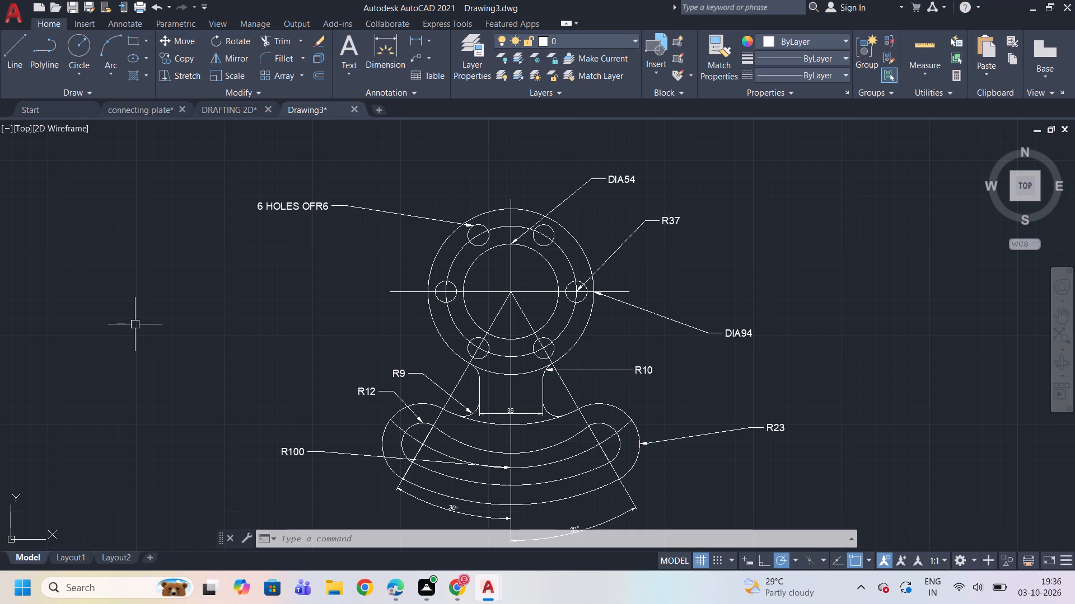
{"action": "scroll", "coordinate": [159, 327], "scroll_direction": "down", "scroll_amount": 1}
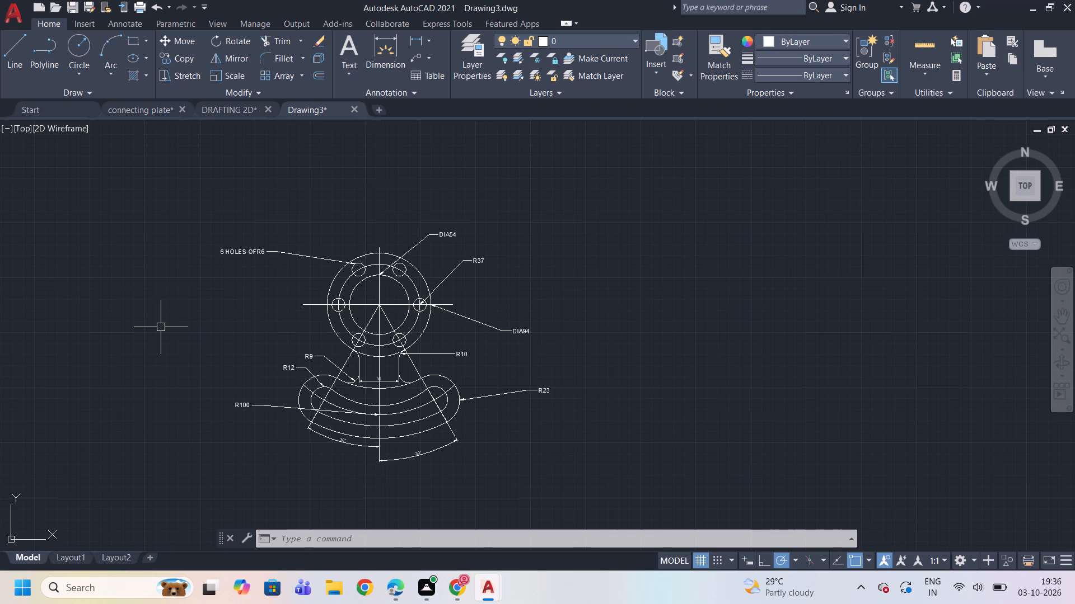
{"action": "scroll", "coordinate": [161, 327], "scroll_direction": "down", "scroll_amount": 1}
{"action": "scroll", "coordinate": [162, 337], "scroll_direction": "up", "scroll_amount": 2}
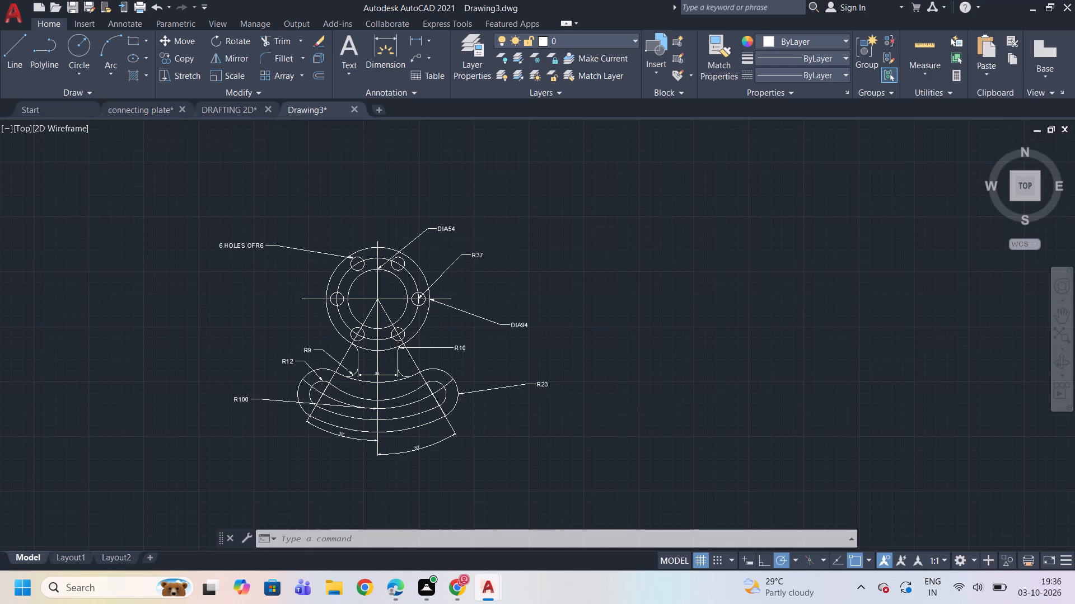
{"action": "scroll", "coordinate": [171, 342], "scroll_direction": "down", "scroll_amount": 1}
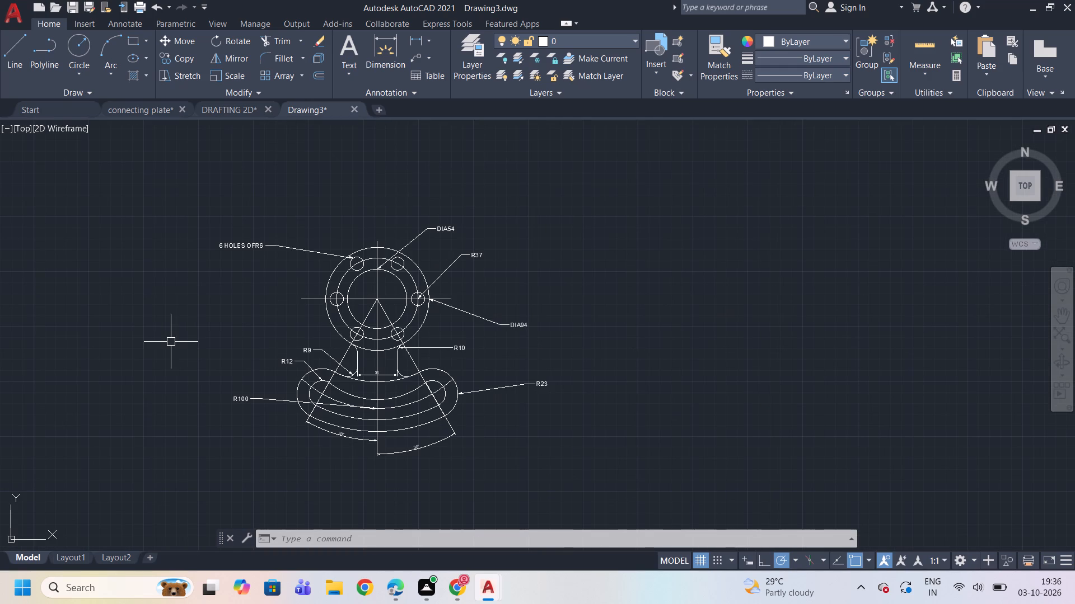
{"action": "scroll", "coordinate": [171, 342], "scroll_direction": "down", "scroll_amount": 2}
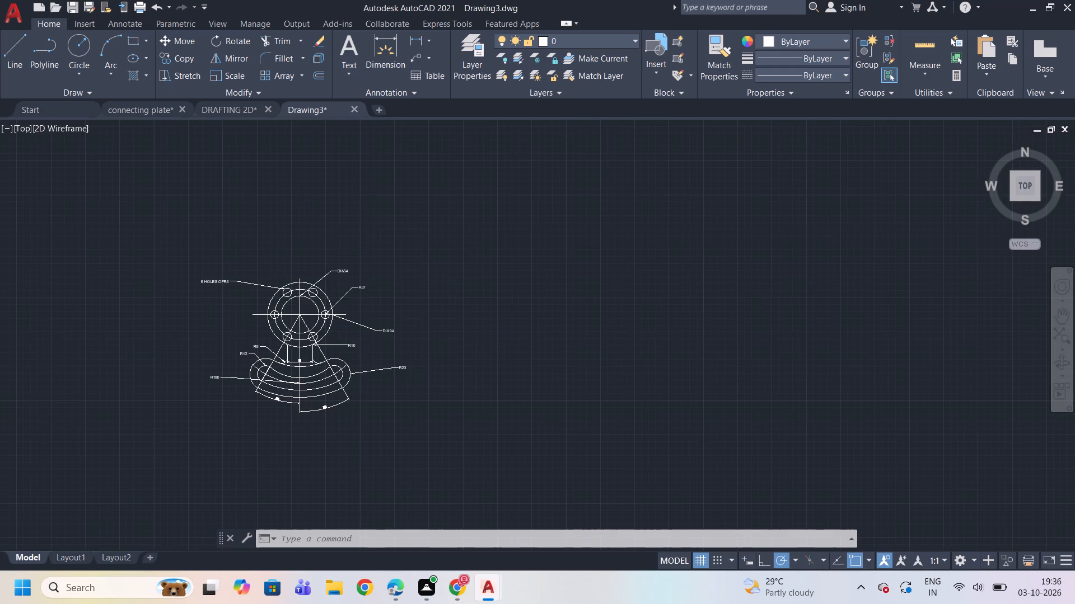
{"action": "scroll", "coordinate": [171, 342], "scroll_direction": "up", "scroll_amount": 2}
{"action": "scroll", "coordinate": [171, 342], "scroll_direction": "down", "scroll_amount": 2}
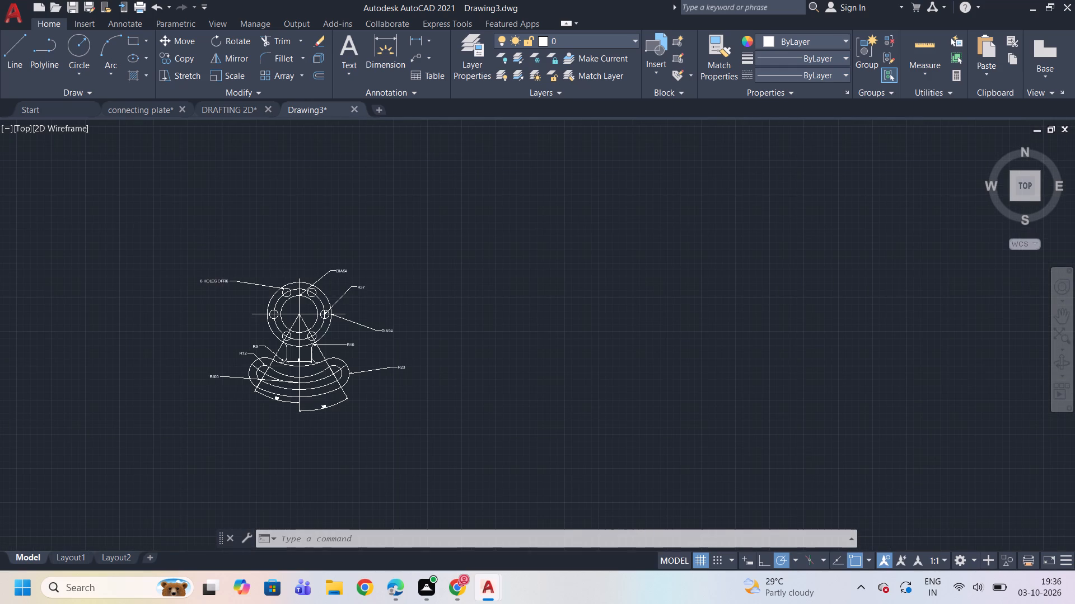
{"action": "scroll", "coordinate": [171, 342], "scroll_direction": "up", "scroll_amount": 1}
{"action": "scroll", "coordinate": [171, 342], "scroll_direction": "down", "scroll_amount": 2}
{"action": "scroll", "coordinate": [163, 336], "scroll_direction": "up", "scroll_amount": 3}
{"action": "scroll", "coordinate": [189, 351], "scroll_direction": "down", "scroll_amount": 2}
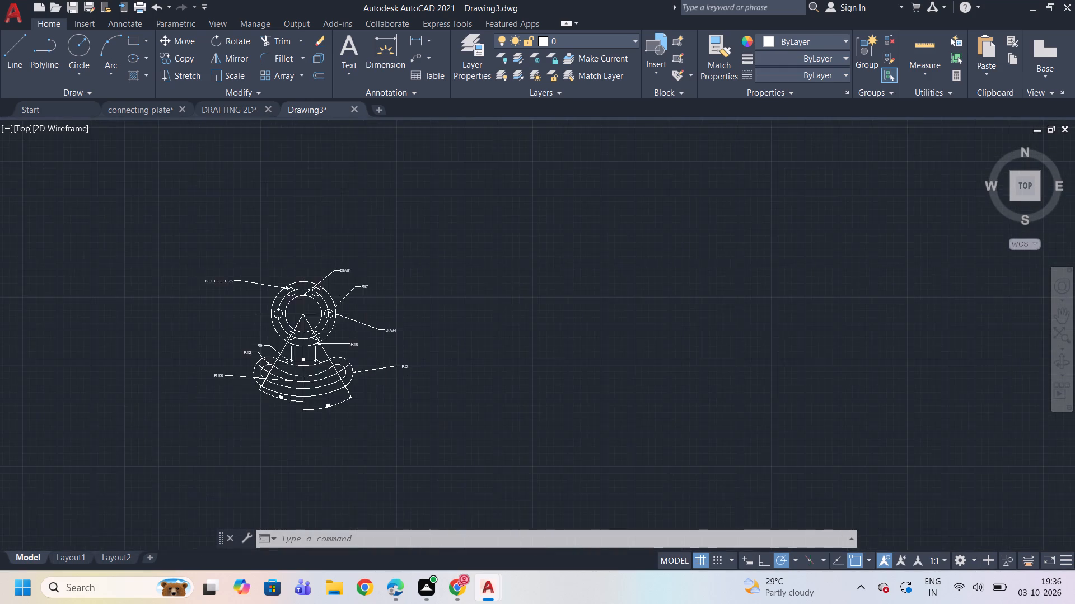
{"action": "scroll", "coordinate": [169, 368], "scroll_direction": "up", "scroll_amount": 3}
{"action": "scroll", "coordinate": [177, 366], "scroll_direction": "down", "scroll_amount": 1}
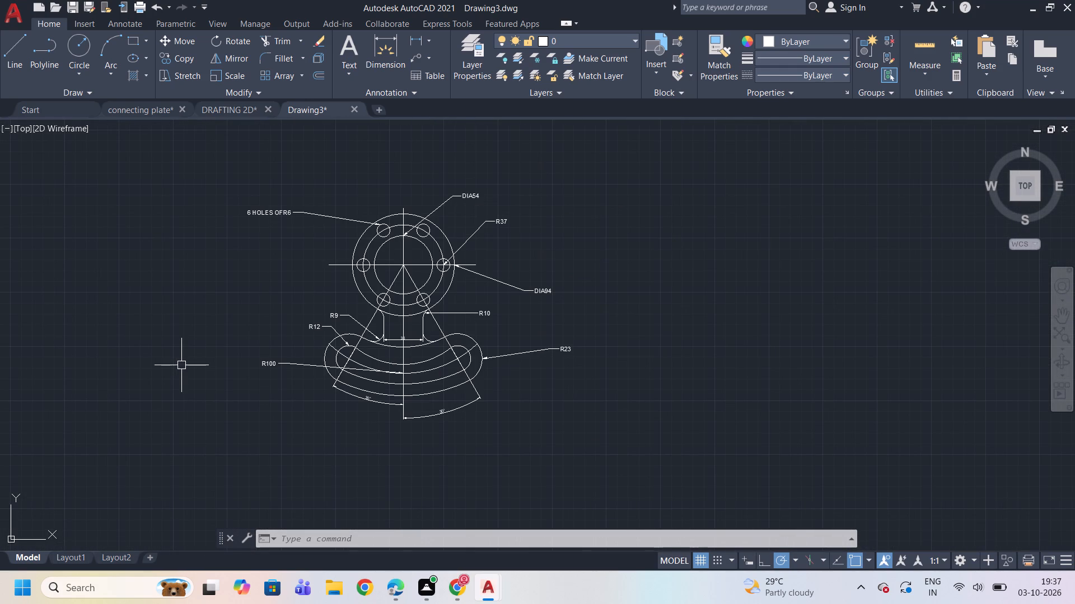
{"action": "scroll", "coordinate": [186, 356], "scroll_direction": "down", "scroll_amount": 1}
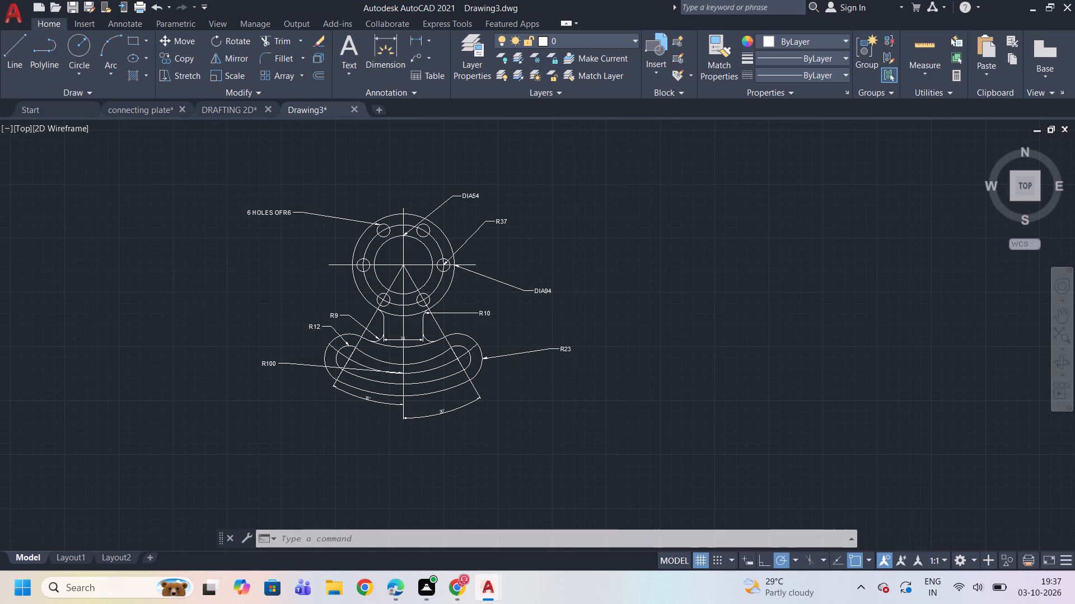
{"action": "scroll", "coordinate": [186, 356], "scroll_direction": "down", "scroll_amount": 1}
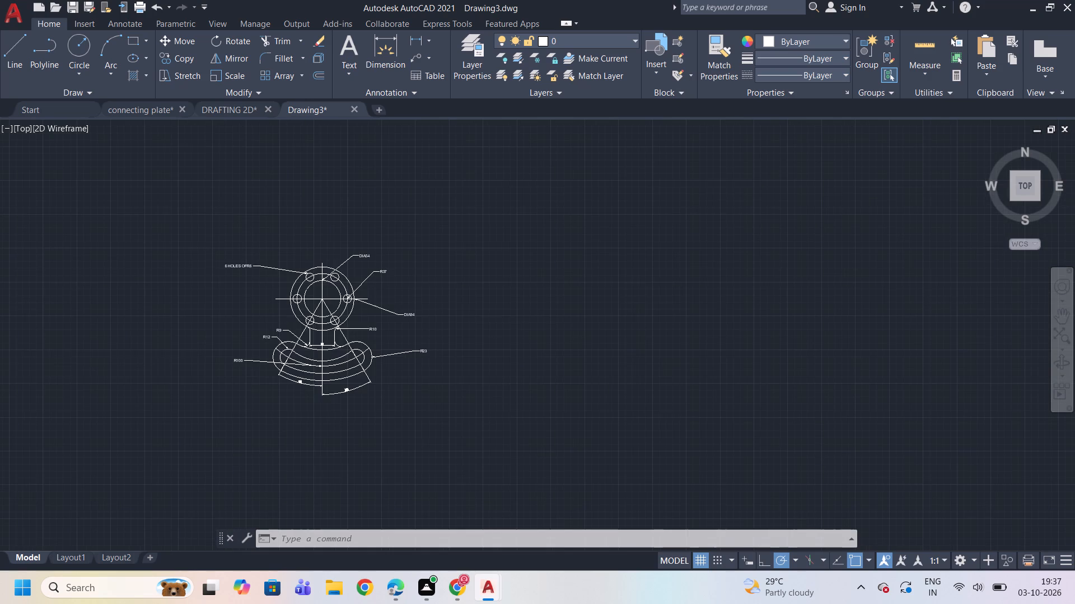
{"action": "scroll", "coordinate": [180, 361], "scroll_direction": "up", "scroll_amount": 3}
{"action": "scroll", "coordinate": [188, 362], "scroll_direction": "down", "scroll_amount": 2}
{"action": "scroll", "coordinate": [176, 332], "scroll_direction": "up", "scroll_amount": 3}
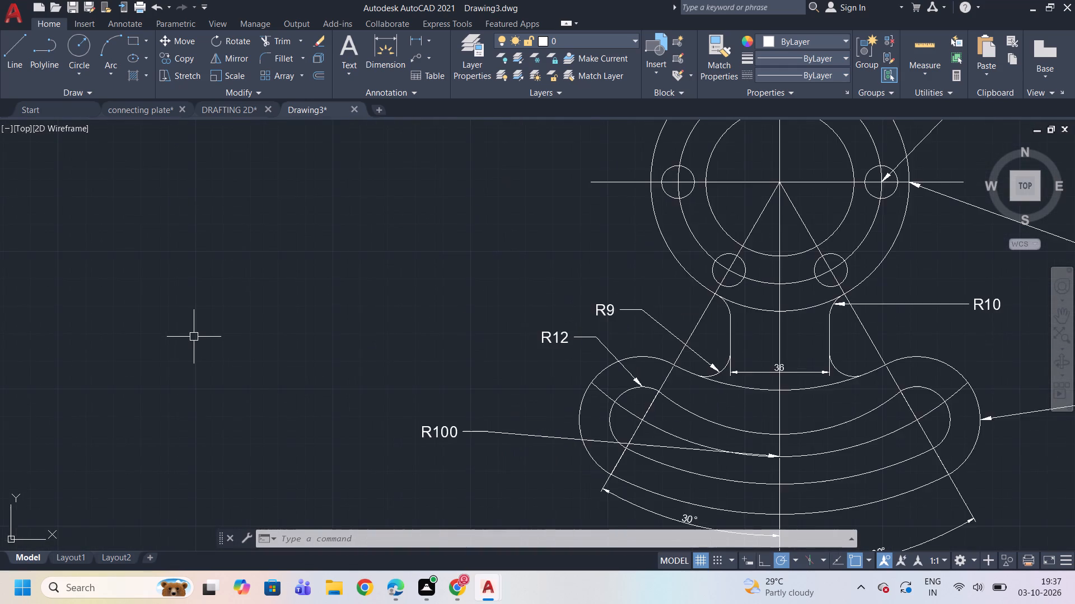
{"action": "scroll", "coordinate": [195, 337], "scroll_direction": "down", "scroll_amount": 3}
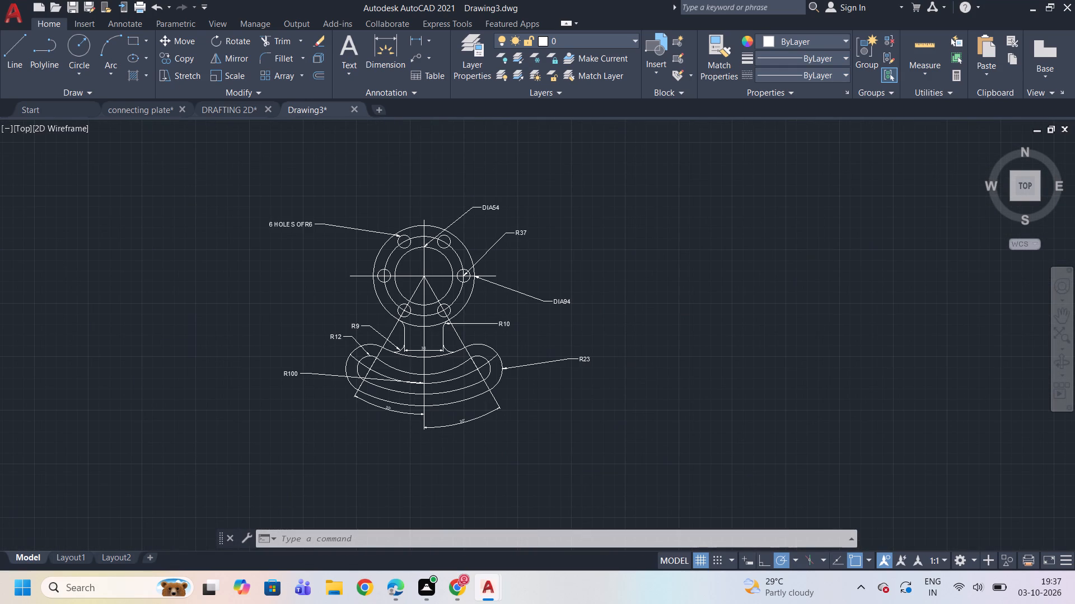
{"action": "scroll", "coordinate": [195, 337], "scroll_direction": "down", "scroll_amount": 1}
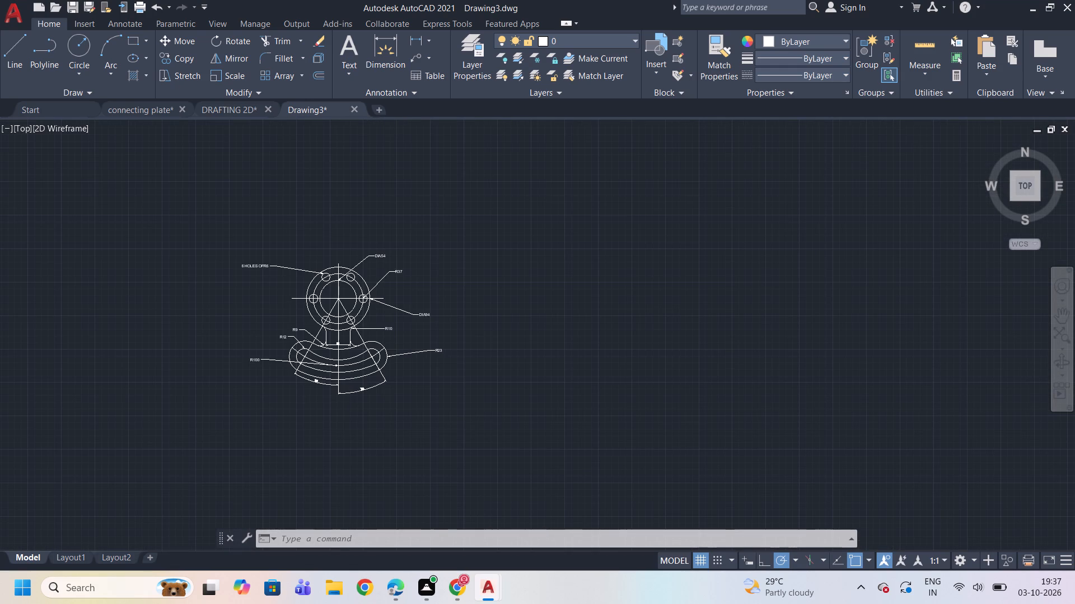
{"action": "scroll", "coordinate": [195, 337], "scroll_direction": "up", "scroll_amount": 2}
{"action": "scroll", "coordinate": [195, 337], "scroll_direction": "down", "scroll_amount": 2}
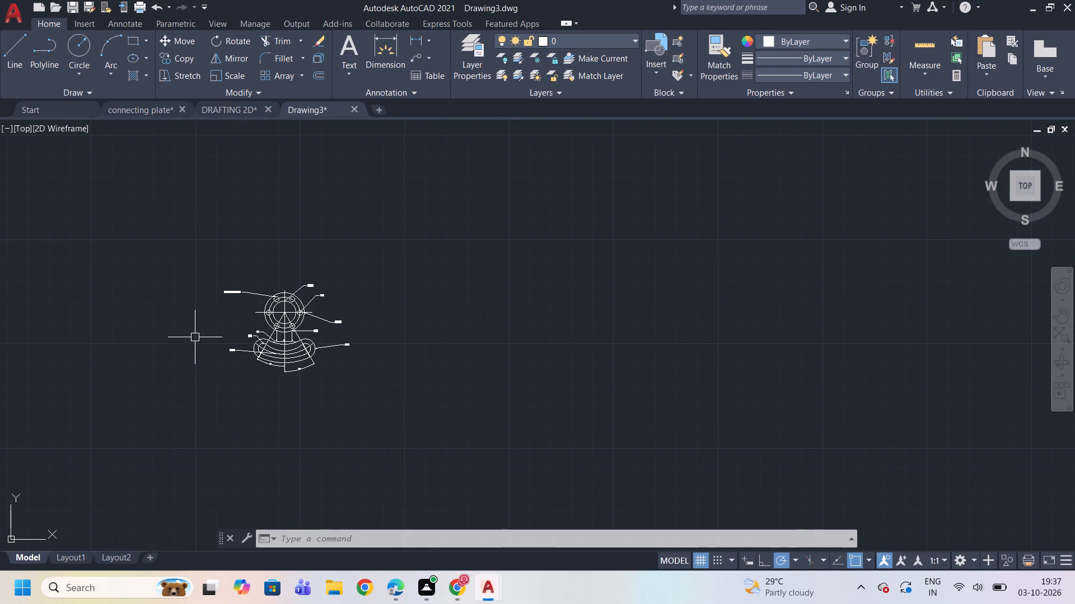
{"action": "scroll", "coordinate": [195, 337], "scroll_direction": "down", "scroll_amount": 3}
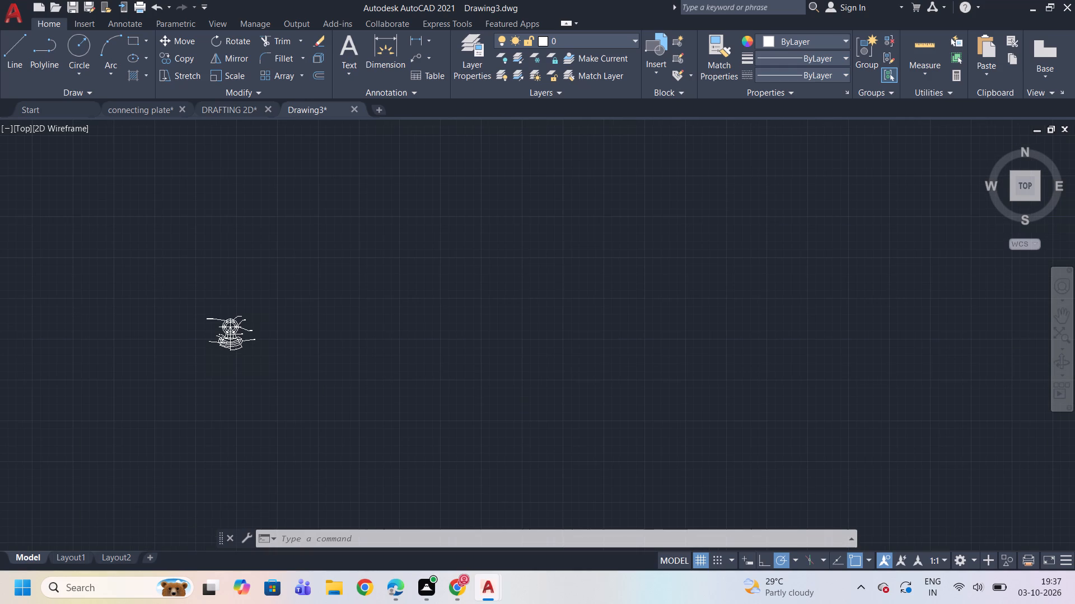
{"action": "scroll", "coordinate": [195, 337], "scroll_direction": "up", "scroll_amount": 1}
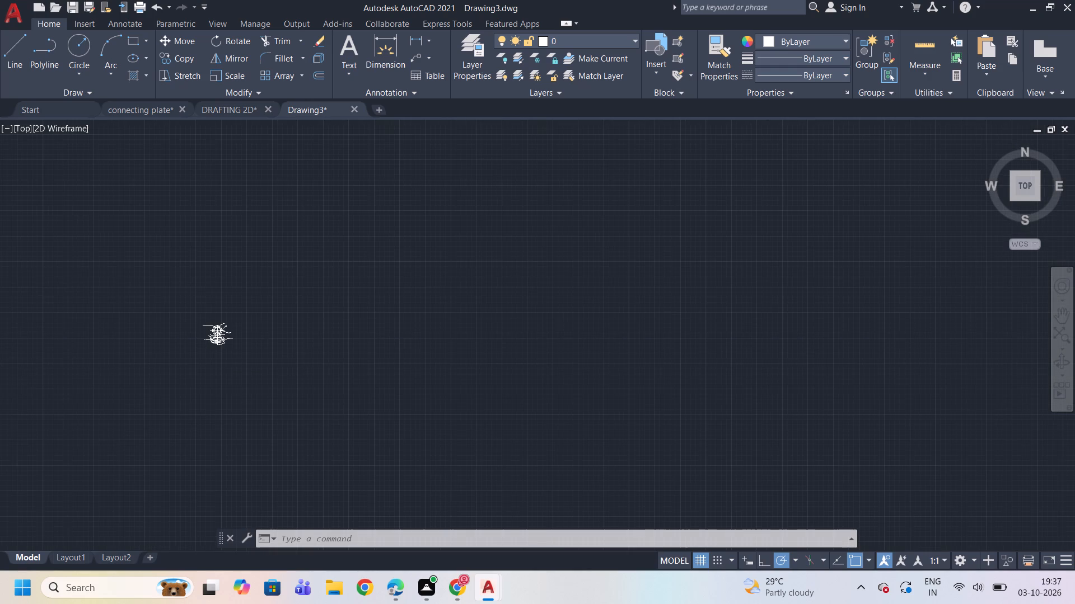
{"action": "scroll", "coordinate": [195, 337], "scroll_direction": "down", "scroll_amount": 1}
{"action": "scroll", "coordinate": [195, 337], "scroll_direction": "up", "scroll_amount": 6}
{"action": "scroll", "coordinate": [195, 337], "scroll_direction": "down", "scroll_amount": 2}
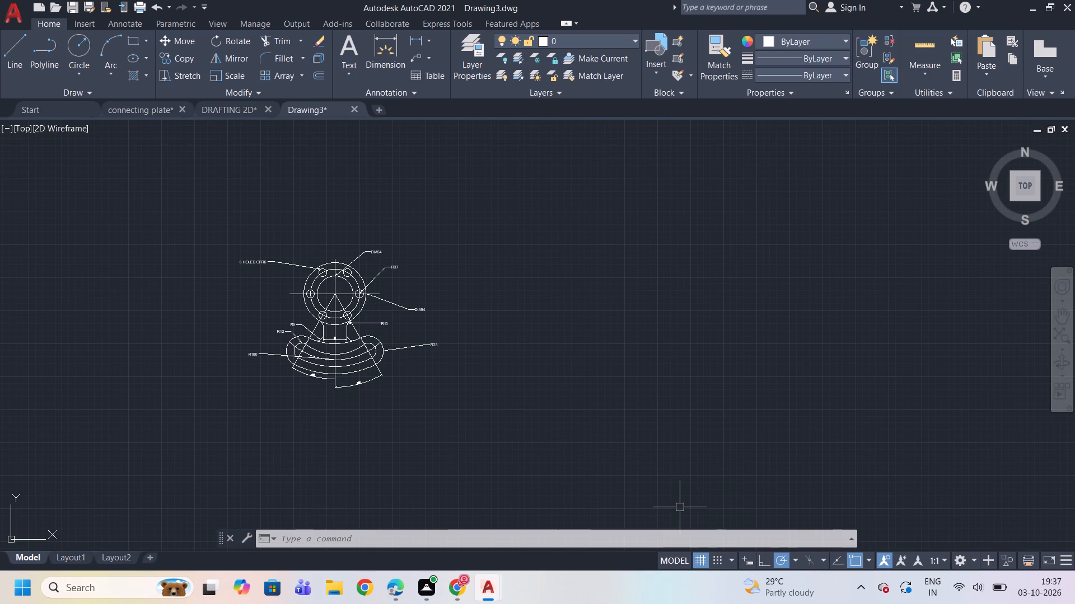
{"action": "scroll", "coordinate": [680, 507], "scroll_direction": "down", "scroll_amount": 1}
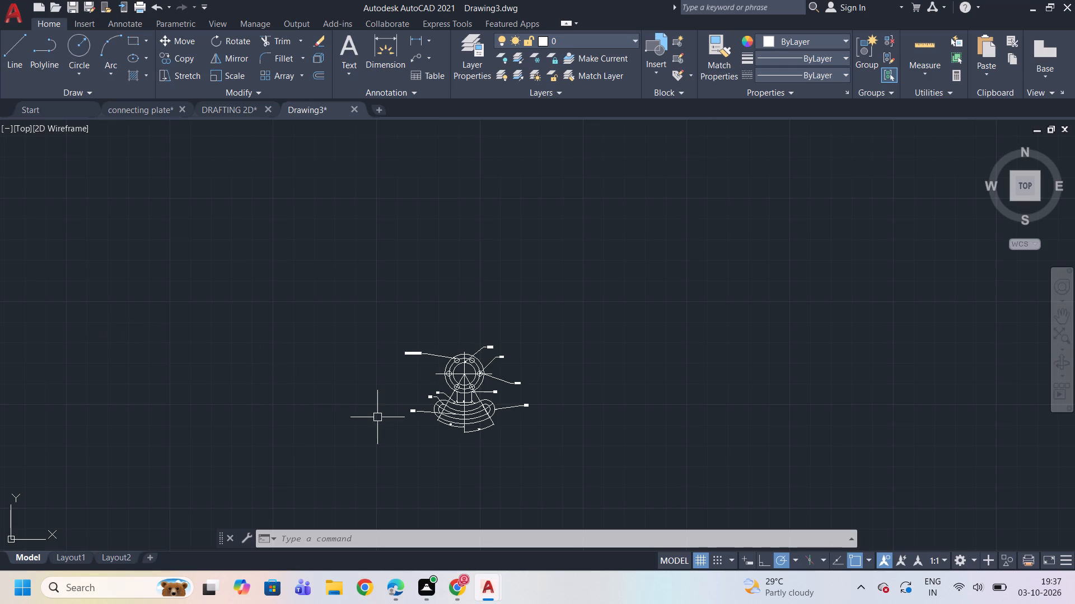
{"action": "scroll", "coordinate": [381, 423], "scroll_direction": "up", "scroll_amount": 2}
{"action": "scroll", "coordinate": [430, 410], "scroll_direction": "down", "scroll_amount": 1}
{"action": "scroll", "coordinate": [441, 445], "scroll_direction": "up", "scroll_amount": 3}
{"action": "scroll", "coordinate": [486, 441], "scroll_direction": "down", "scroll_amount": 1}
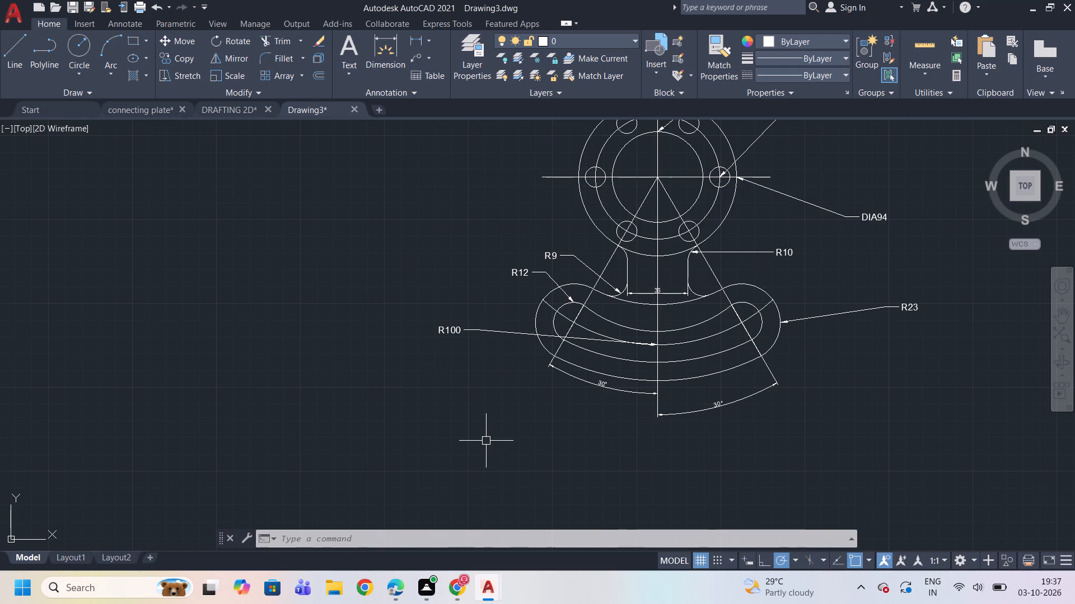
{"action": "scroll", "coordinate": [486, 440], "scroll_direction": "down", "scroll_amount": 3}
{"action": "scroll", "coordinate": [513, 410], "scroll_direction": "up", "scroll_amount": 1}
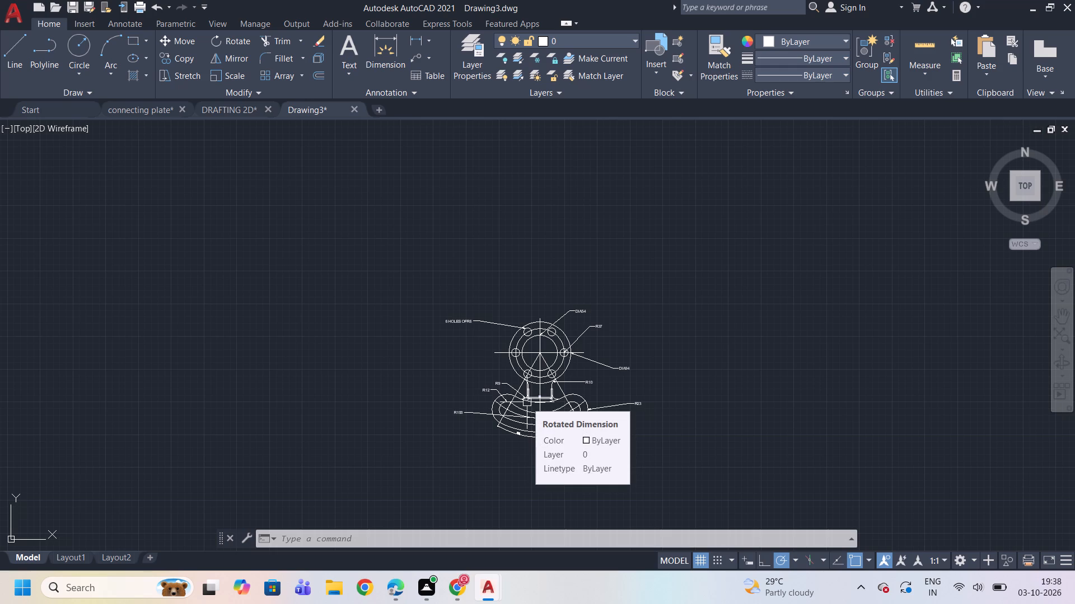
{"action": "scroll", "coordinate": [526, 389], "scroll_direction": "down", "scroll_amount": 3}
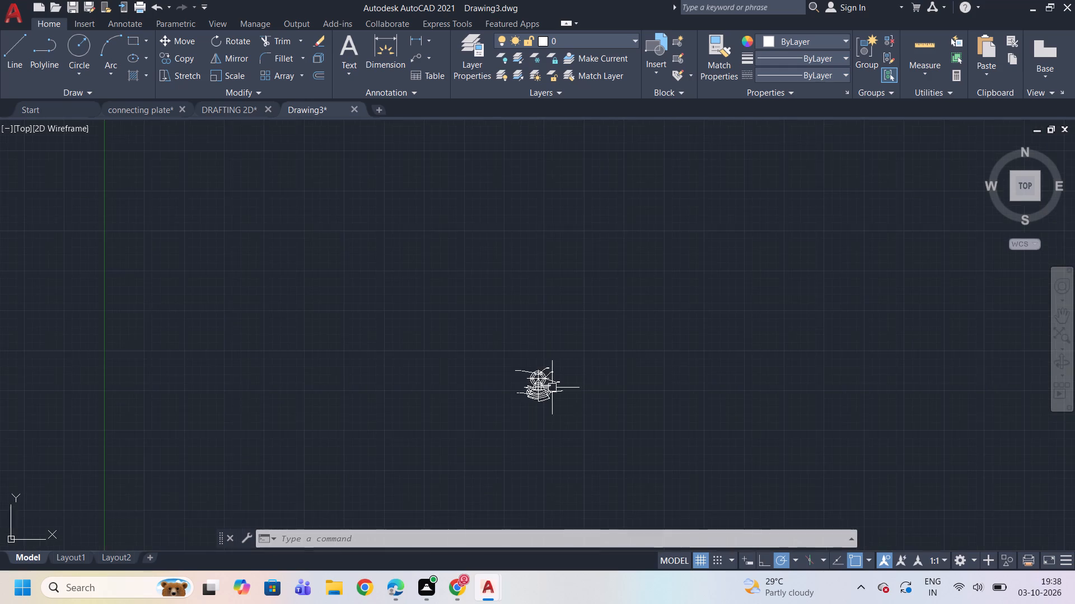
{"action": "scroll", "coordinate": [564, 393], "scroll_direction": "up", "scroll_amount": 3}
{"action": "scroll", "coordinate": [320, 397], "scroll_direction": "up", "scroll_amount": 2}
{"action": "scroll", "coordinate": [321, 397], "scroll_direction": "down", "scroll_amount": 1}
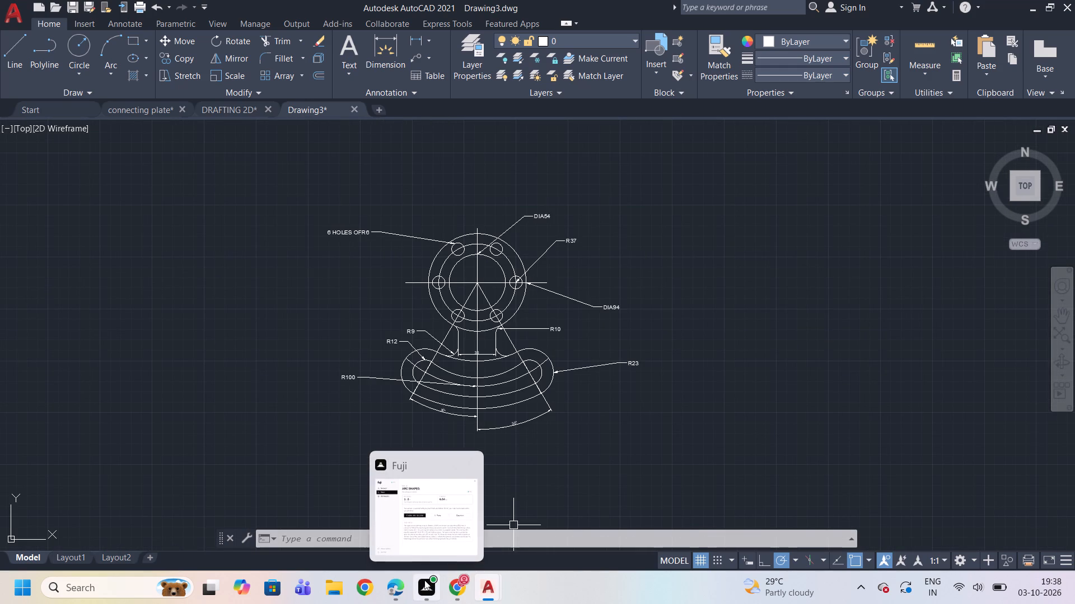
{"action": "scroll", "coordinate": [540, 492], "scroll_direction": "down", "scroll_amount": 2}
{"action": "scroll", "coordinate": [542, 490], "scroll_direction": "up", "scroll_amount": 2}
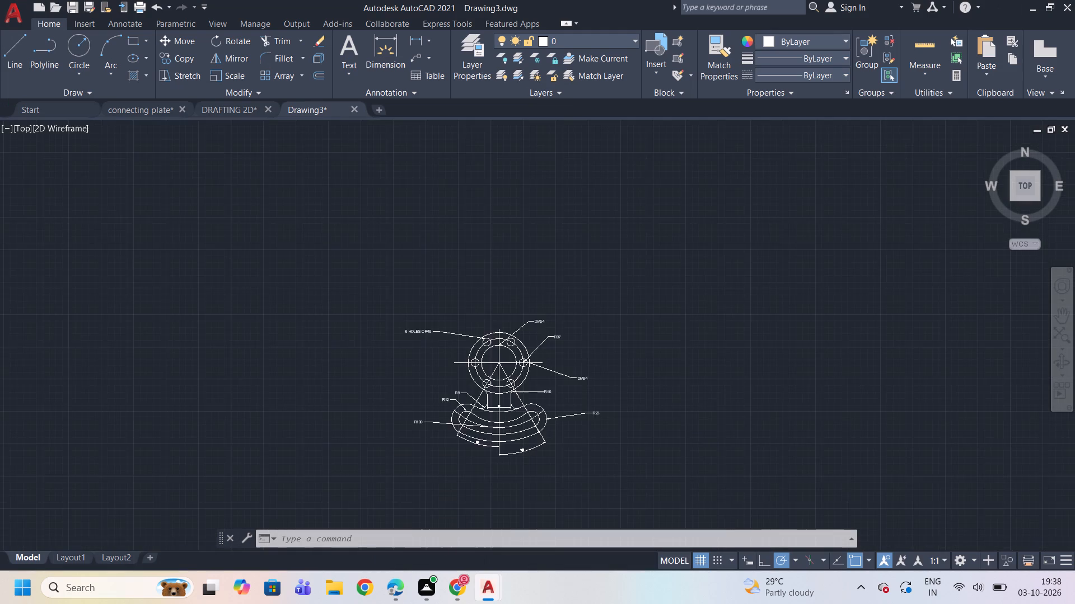
Start saving the flange drawing in the Documents folder and clear the proposed file name.
{"action": "key", "text": "ctrl+s"}
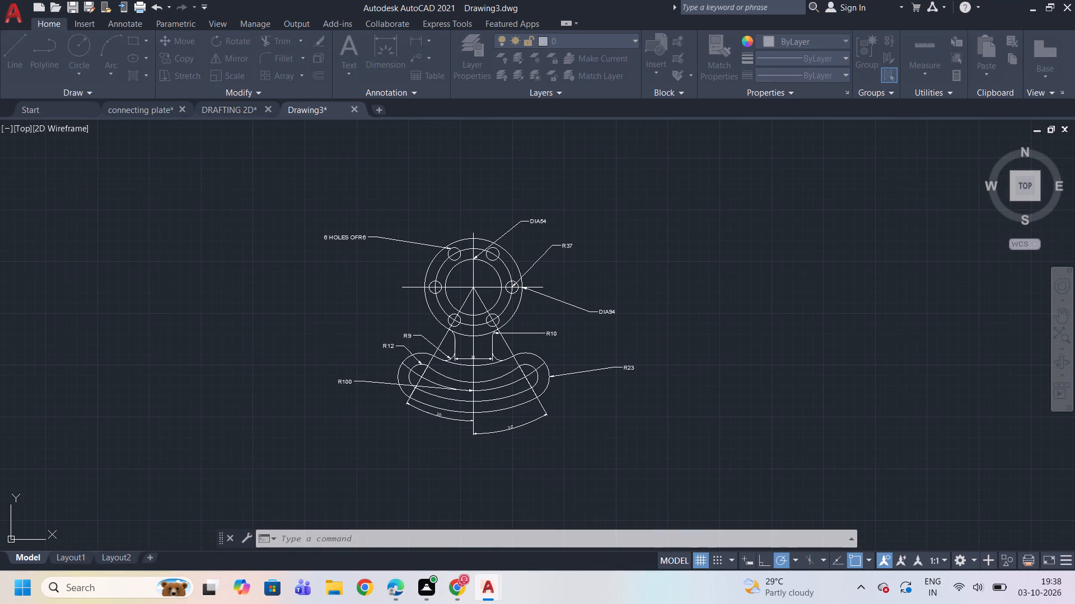
{"action": "left_click", "coordinate": [507, 422]}
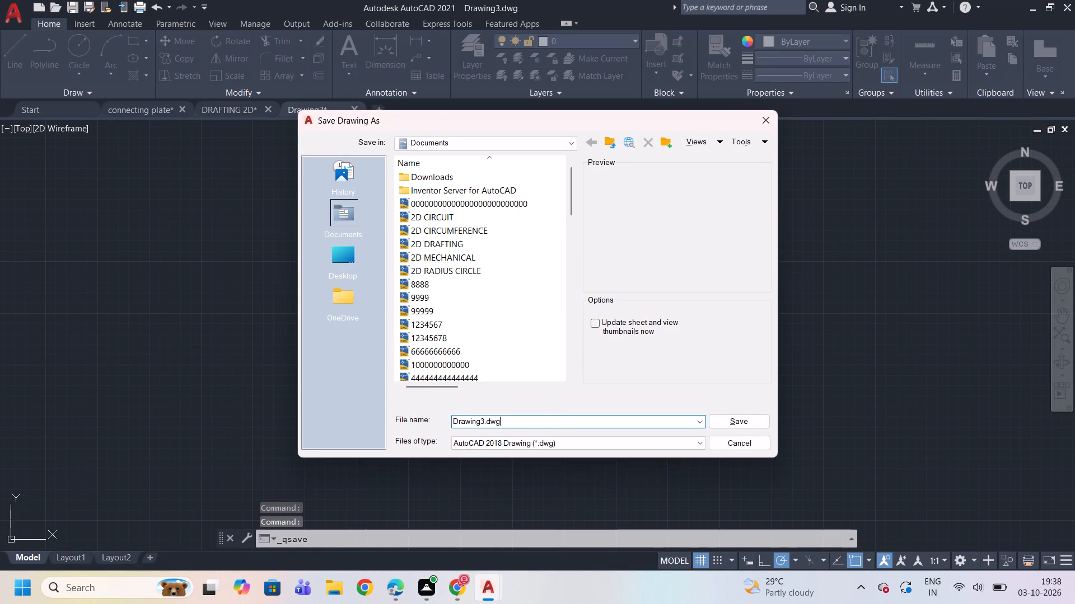
{"action": "key", "text": "BackSpace"}
{"action": "key", "text": "BackSpace"}
{"action": "key", "text": "BackSpace"}
{"action": "key", "text": "BackSpace"}
{"action": "key", "text": "BackSpace"}
{"action": "key", "text": "BackSpace"}
{"action": "key", "text": "BackSpace"}
{"action": "key", "text": "BackSpace"}
{"action": "key", "text": "BackSpace"}
{"action": "key", "text": "BackSpace"}
{"action": "key", "text": "BackSpace"}
{"action": "key", "text": "BackSpace"}
{"action": "key", "text": "BackSpace"}
{"action": "key", "text": "BackSpace"}
{"action": "key", "text": "BackSpace"}
{"action": "key", "text": "BackSpace"}
{"action": "key", "text": "BackSpace"}
{"action": "key", "text": "BackSpace"}
{"action": "key", "text": "BackSpace"}
{"action": "key", "text": "BackSpace"}
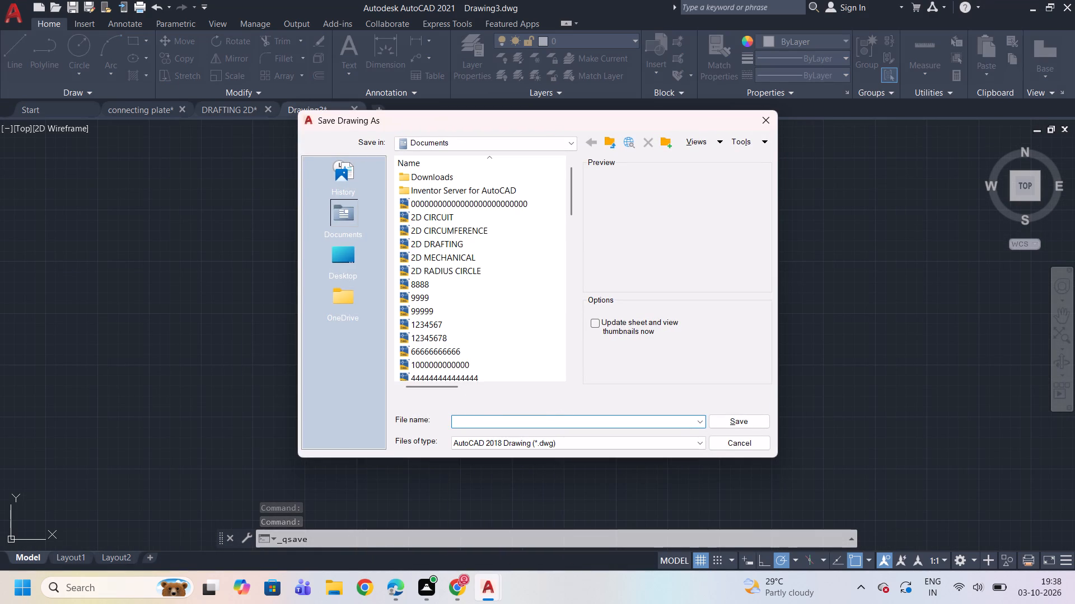
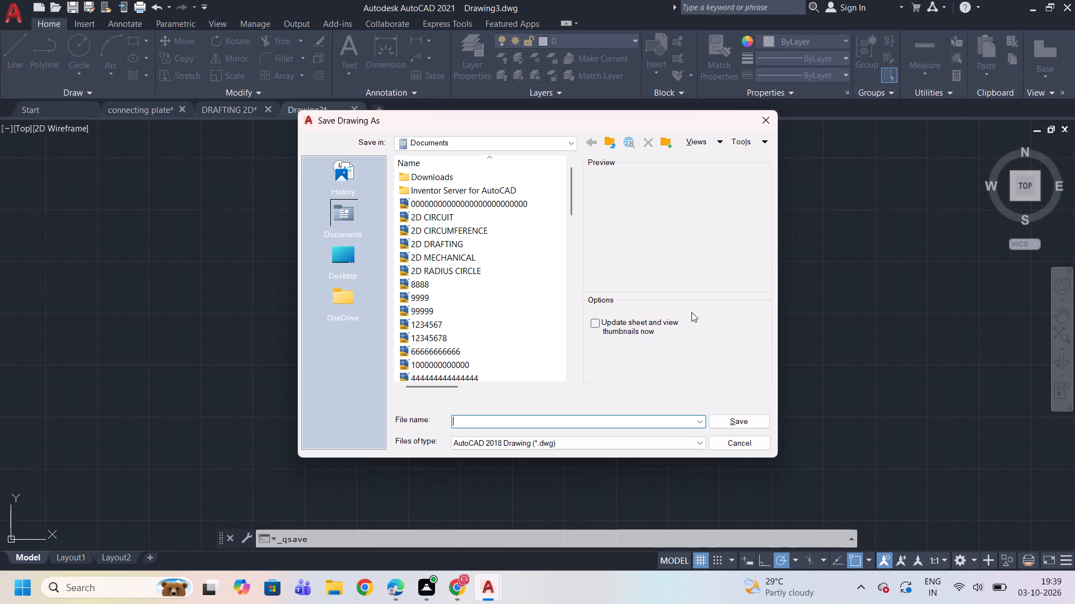
Save the drawing in the Documents folder under the file name ARC SHAPED DIAGRAM.
{"action": "type", "text": "ARC"}
{"action": "key", "text": "space"}
{"action": "type", "text": "SHAPED"}
{"action": "key", "text": "space"}
{"action": "type", "text": "DI"}
{"action": "type", "text": "AGRA"}
{"action": "key", "text": "m"}
{"action": "scroll", "coordinate": [698, 312], "scroll_direction": "down", "scroll_amount": 2}
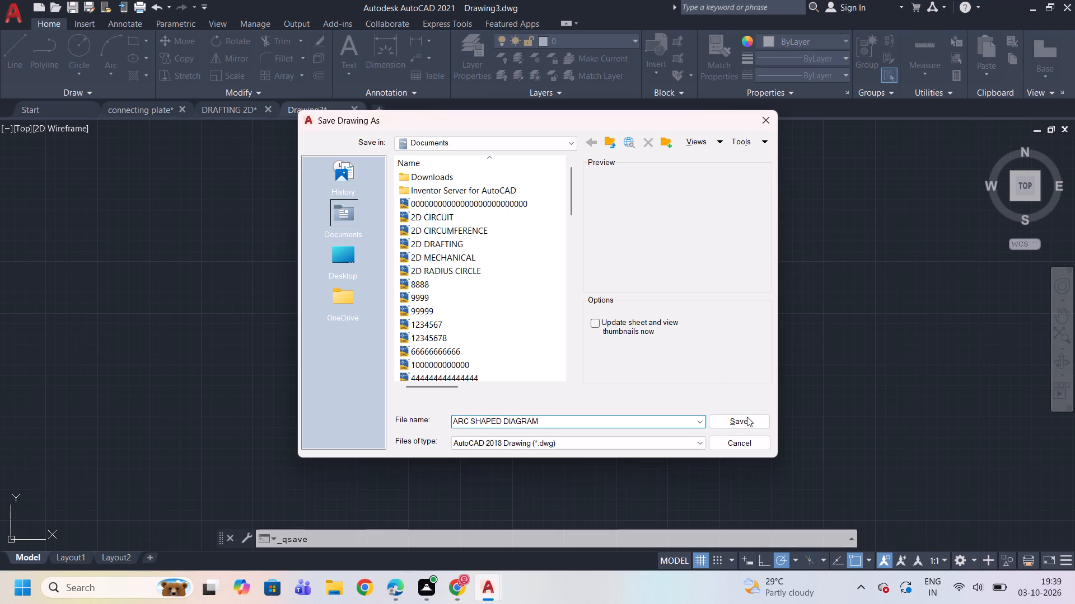
{"action": "left_click", "coordinate": [741, 426]}
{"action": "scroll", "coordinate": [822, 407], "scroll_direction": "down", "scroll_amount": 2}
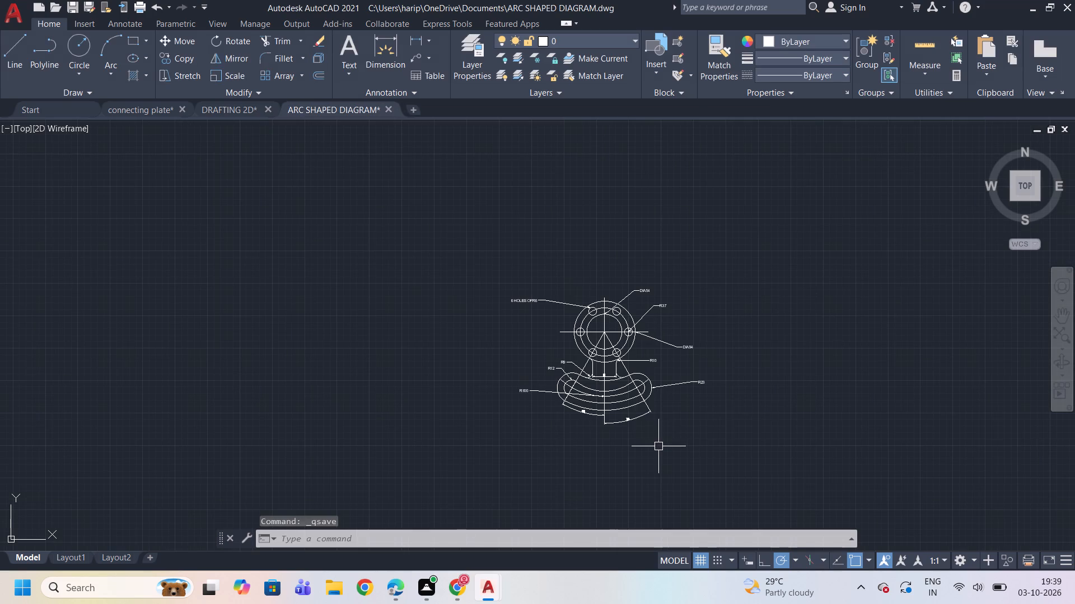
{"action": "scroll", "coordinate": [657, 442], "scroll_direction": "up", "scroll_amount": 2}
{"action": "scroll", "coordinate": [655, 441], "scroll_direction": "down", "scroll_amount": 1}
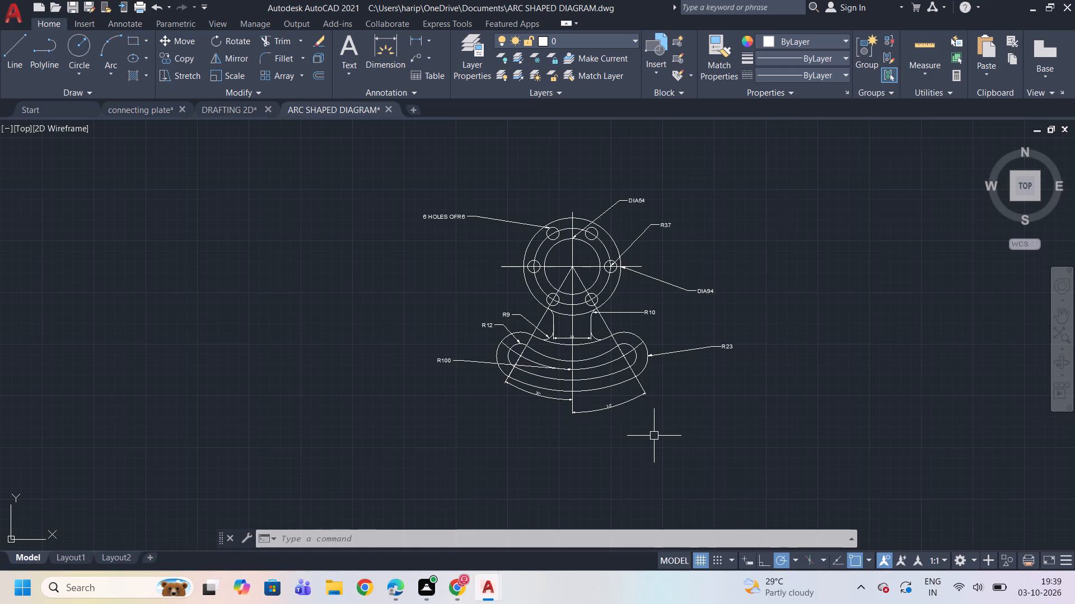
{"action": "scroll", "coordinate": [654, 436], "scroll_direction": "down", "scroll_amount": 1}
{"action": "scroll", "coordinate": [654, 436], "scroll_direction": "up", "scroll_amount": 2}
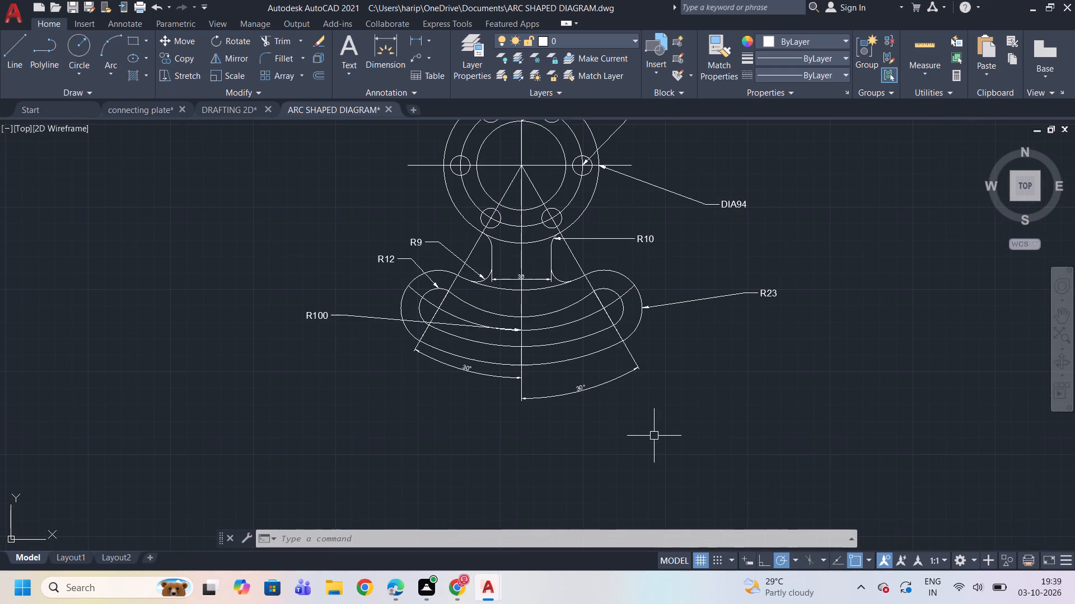
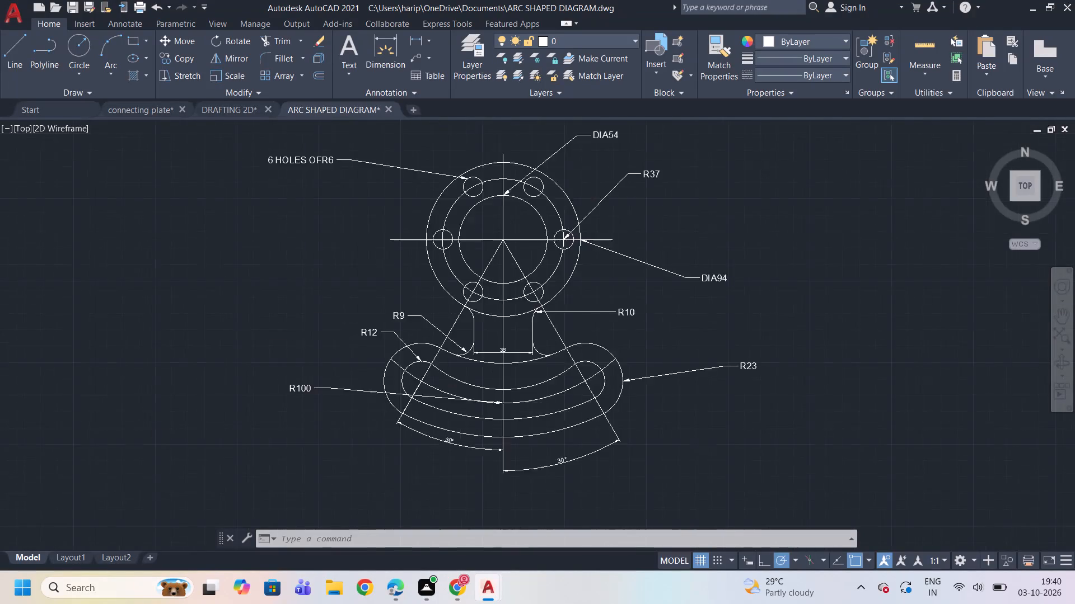
Look over the finished flanged arc-slot drawing, checking the holed flange, neck, arc slot and their dimension labels.
{"action": "scroll", "coordinate": [494, 268], "scroll_direction": "up", "scroll_amount": 2}
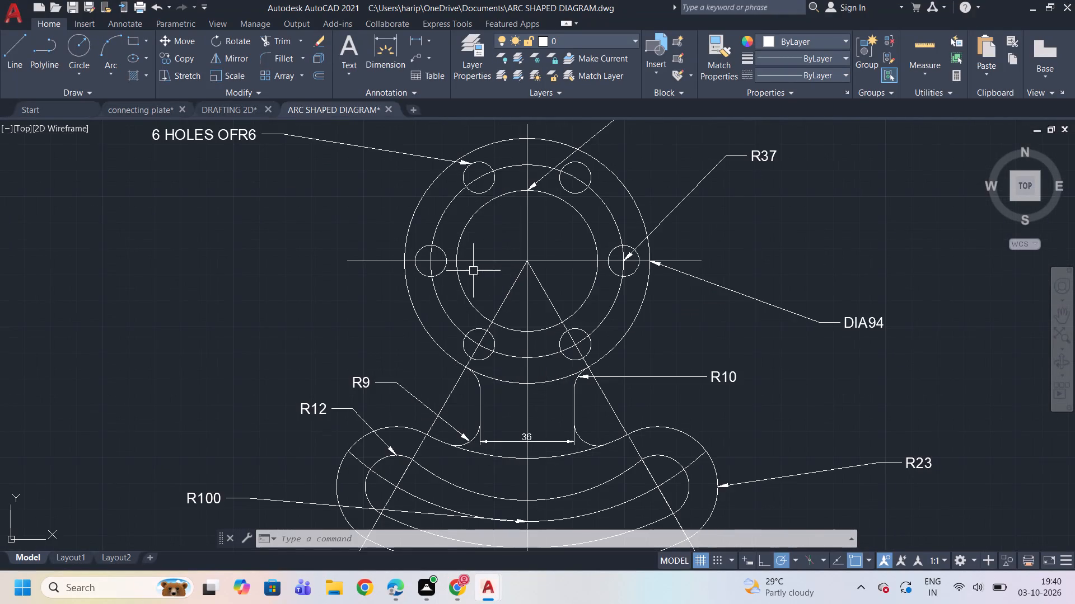
{"action": "scroll", "coordinate": [473, 271], "scroll_direction": "up", "scroll_amount": 1}
{"action": "scroll", "coordinate": [473, 271], "scroll_direction": "down", "scroll_amount": 2}
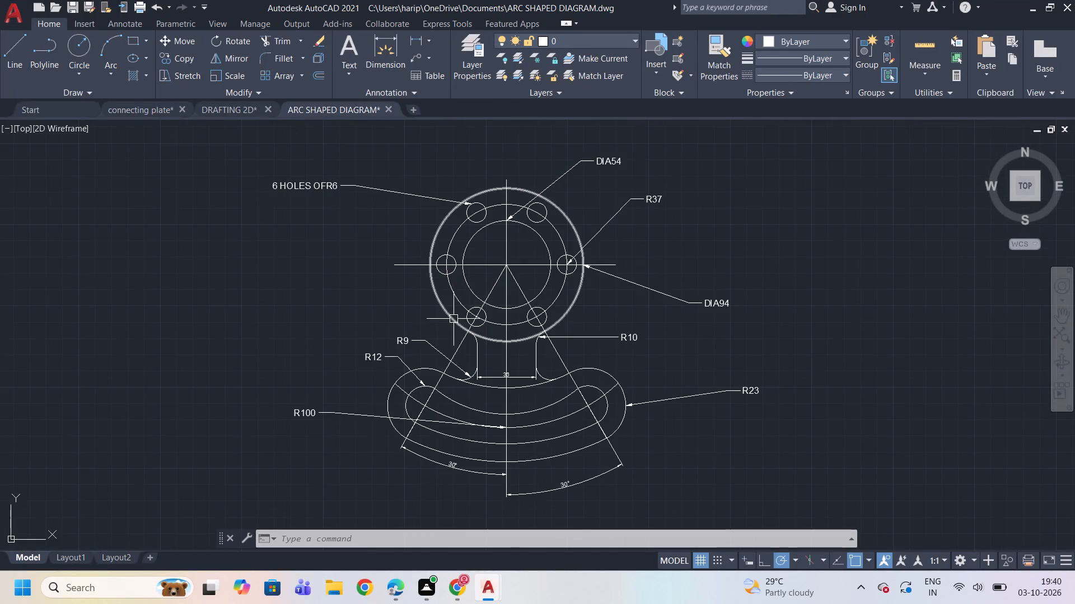
{"action": "scroll", "coordinate": [366, 322], "scroll_direction": "up", "scroll_amount": 1}
{"action": "scroll", "coordinate": [366, 322], "scroll_direction": "down", "scroll_amount": 2}
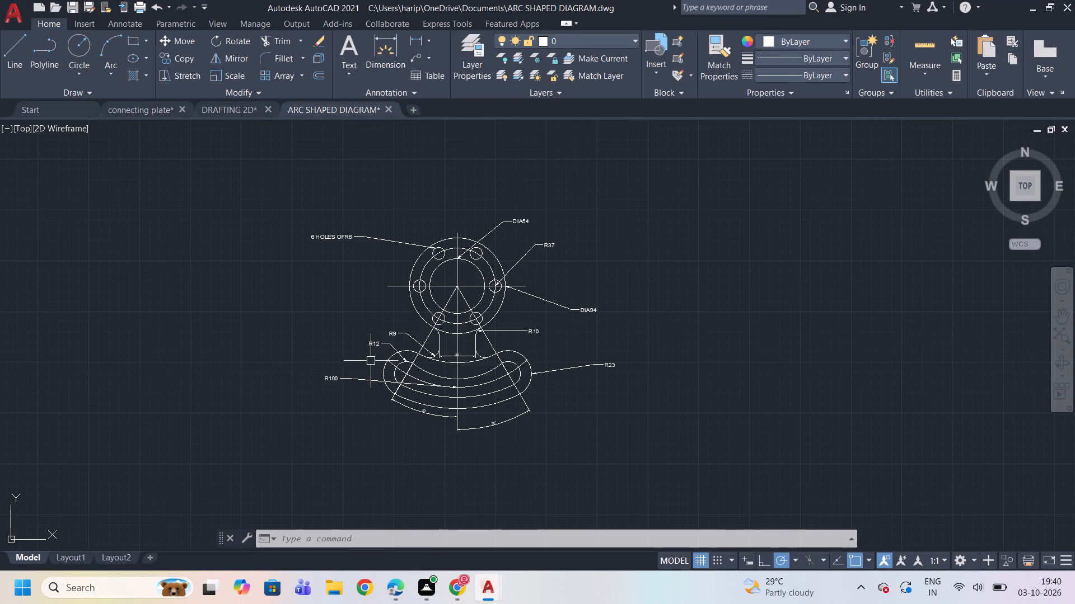
{"action": "scroll", "coordinate": [371, 361], "scroll_direction": "up", "scroll_amount": 2}
{"action": "scroll", "coordinate": [370, 361], "scroll_direction": "down", "scroll_amount": 2}
{"action": "scroll", "coordinate": [363, 355], "scroll_direction": "up", "scroll_amount": 2}
{"action": "scroll", "coordinate": [363, 355], "scroll_direction": "down", "scroll_amount": 2}
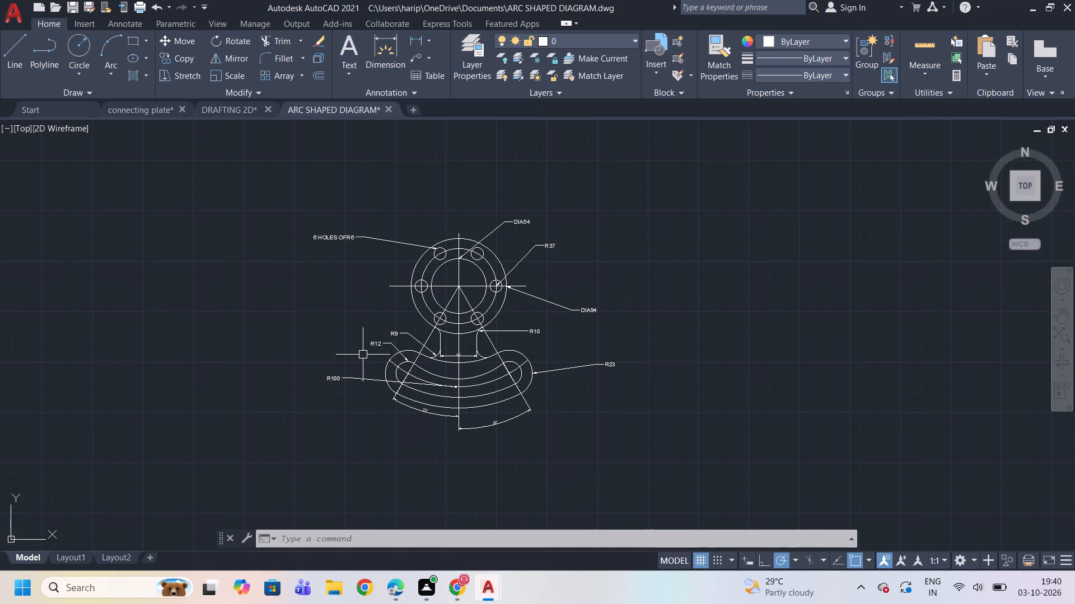
{"action": "scroll", "coordinate": [363, 354], "scroll_direction": "down", "scroll_amount": 2}
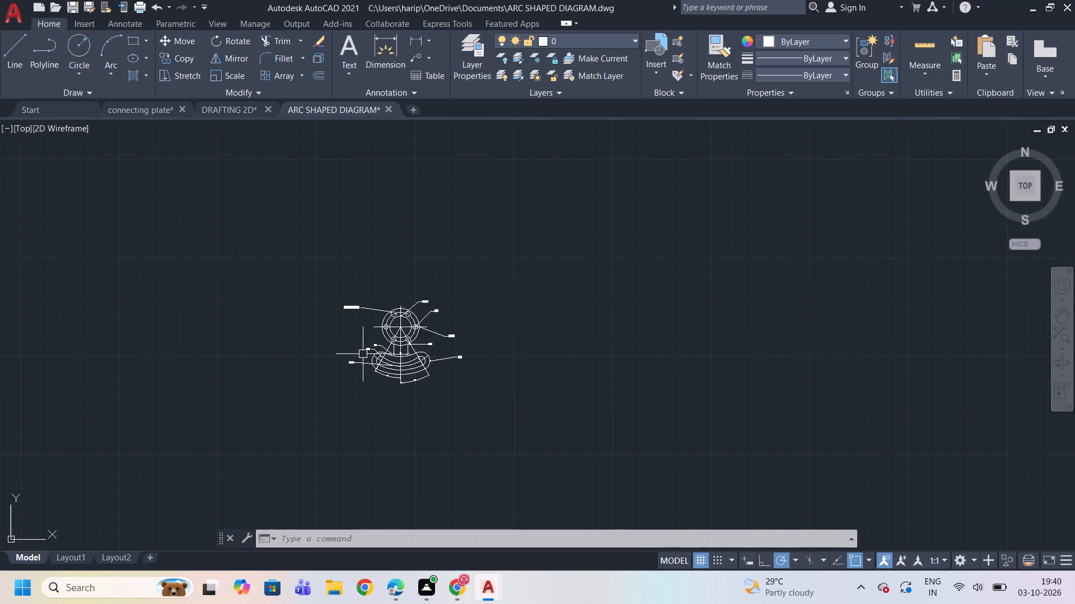
{"action": "scroll", "coordinate": [363, 354], "scroll_direction": "up", "scroll_amount": 1}
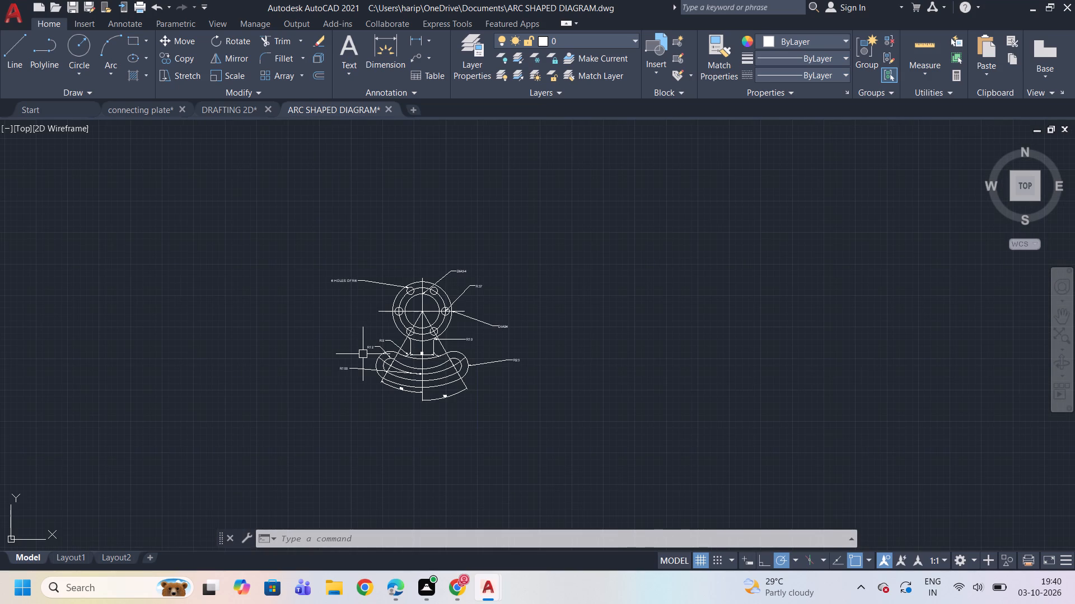
{"action": "scroll", "coordinate": [363, 354], "scroll_direction": "down", "scroll_amount": 3}
{"action": "scroll", "coordinate": [337, 347], "scroll_direction": "up", "scroll_amount": 3}
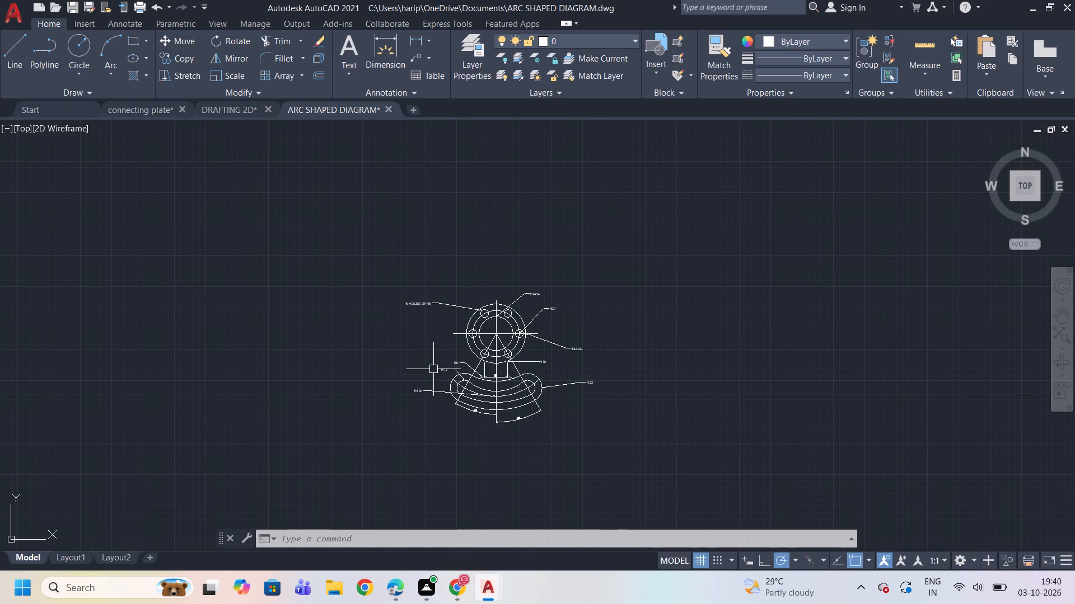
{"action": "scroll", "coordinate": [401, 393], "scroll_direction": "up", "scroll_amount": 3}
{"action": "scroll", "coordinate": [443, 386], "scroll_direction": "down", "scroll_amount": 3}
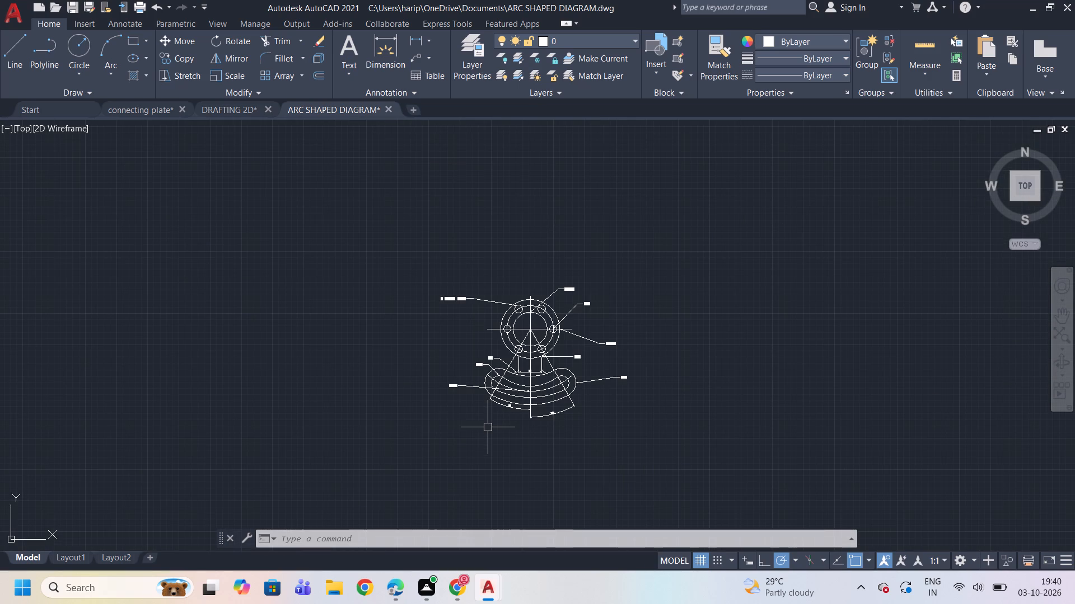
{"action": "scroll", "coordinate": [488, 427], "scroll_direction": "down", "scroll_amount": 2}
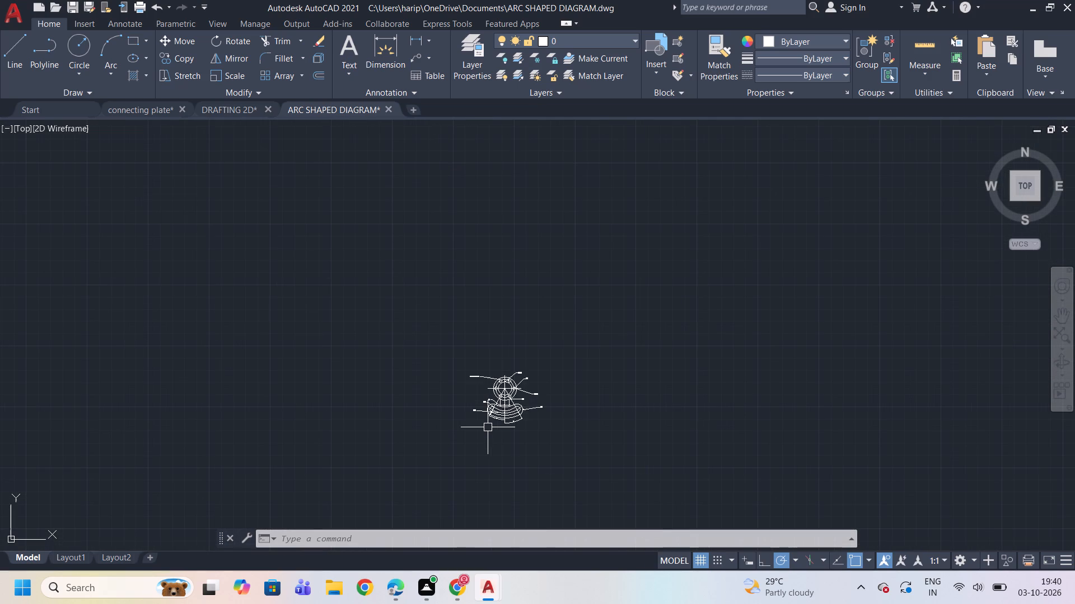
{"action": "scroll", "coordinate": [488, 427], "scroll_direction": "up", "scroll_amount": 4}
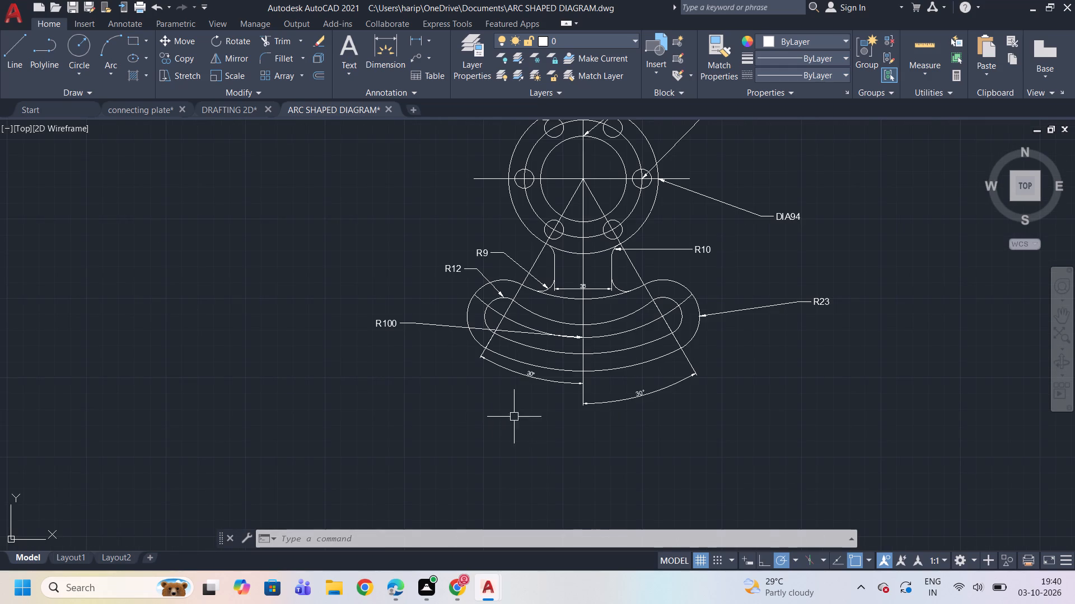
{"action": "scroll", "coordinate": [531, 414], "scroll_direction": "down", "scroll_amount": 1}
{"action": "scroll", "coordinate": [564, 399], "scroll_direction": "up", "scroll_amount": 2}
{"action": "scroll", "coordinate": [564, 399], "scroll_direction": "down", "scroll_amount": 2}
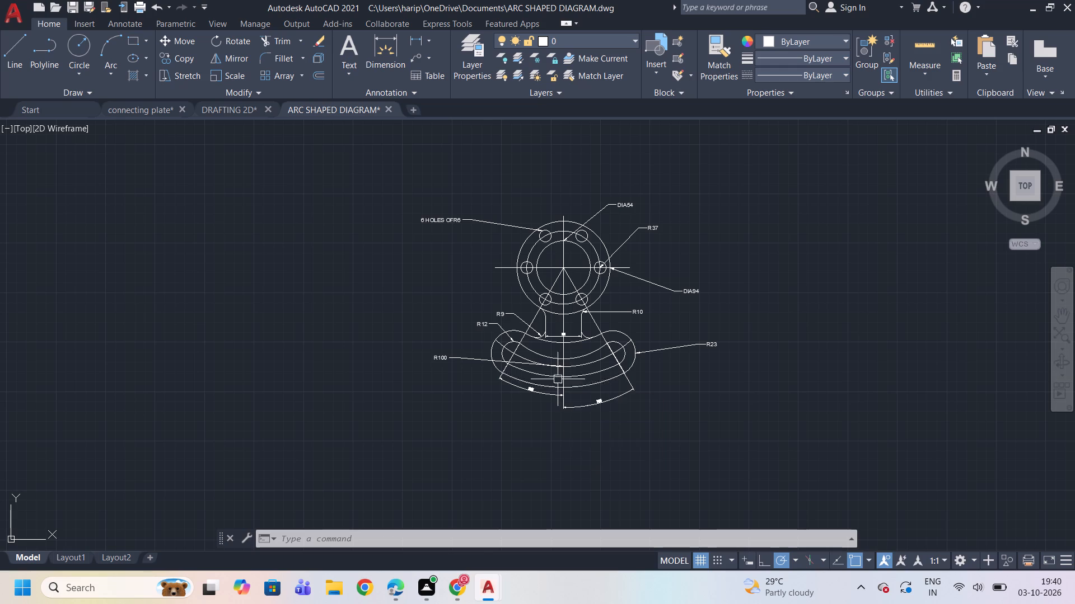
{"action": "scroll", "coordinate": [558, 377], "scroll_direction": "up", "scroll_amount": 2}
{"action": "scroll", "coordinate": [558, 377], "scroll_direction": "down", "scroll_amount": 2}
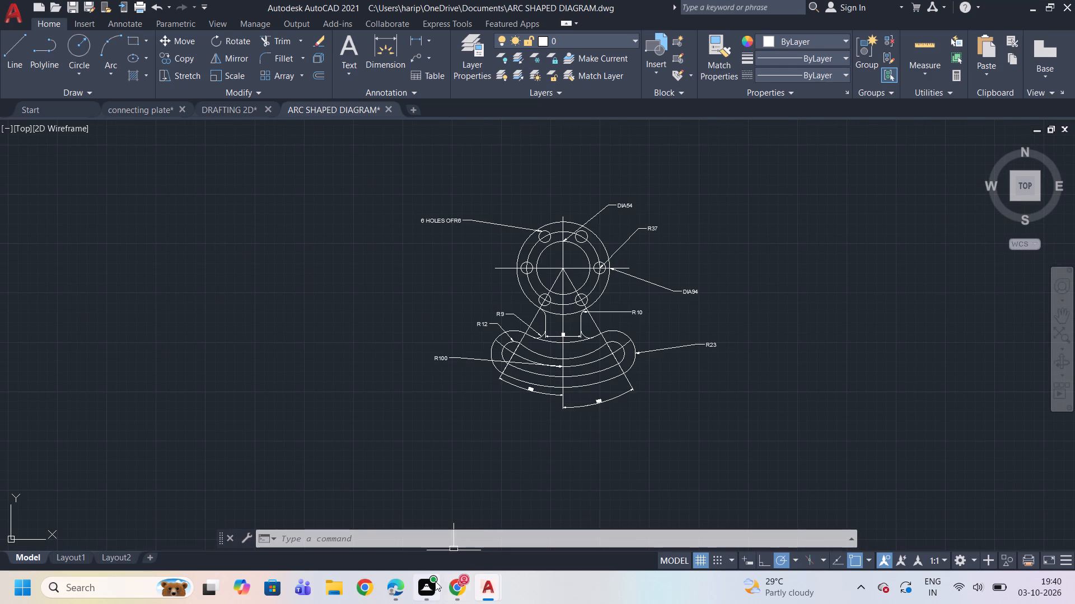